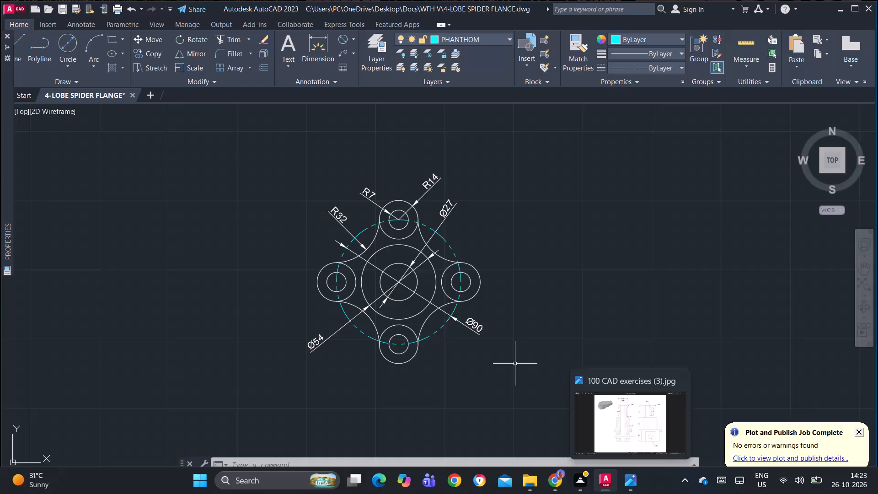
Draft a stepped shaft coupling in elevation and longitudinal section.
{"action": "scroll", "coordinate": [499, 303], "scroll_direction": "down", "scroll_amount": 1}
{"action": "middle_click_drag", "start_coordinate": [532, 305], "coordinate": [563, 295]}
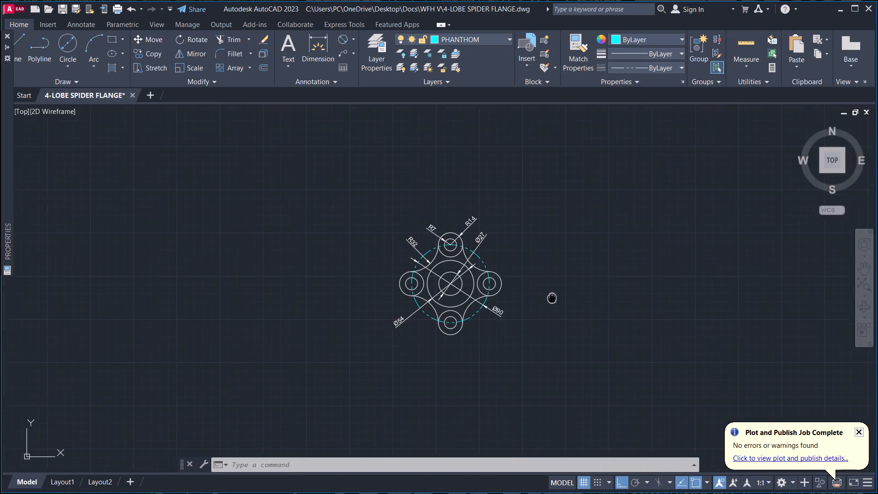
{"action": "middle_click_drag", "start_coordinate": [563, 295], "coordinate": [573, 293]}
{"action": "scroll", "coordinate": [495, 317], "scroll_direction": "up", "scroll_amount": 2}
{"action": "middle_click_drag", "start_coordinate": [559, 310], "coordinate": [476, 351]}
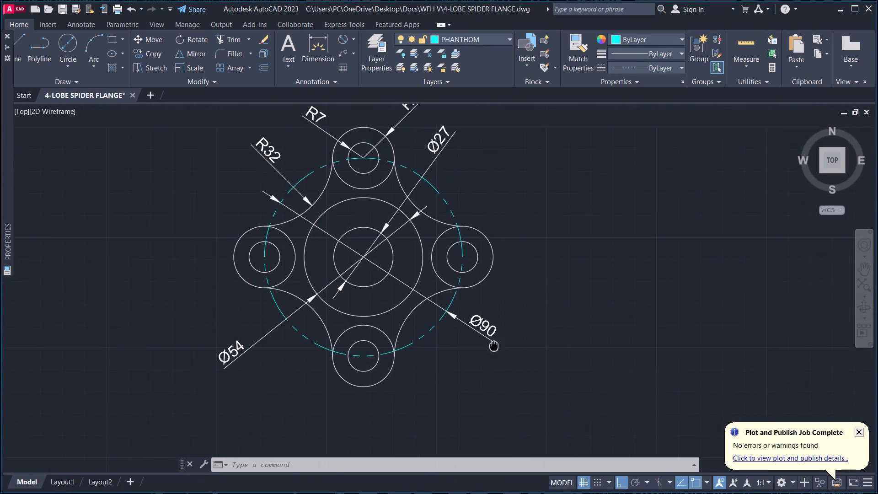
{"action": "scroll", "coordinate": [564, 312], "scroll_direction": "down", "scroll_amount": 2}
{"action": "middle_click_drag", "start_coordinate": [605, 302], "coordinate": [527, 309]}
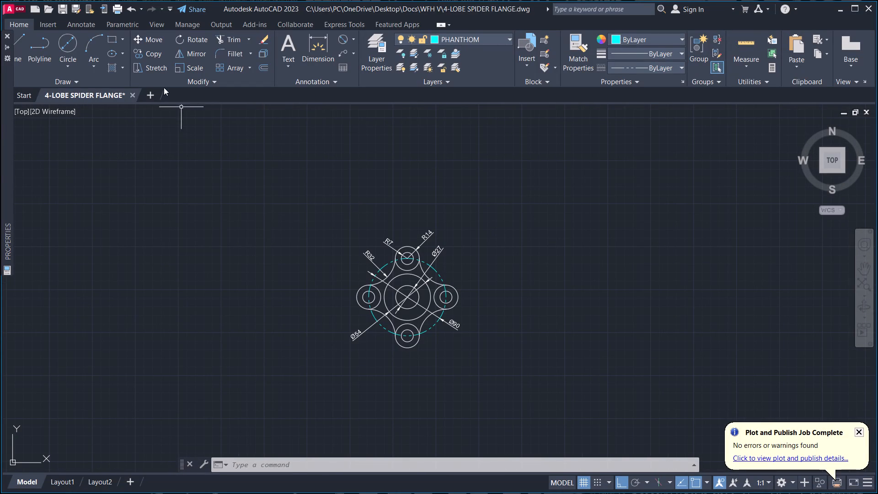
Create a new blank drawing alongside the 4-lobe spider flange drawing.
{"action": "left_click", "coordinate": [154, 96]}
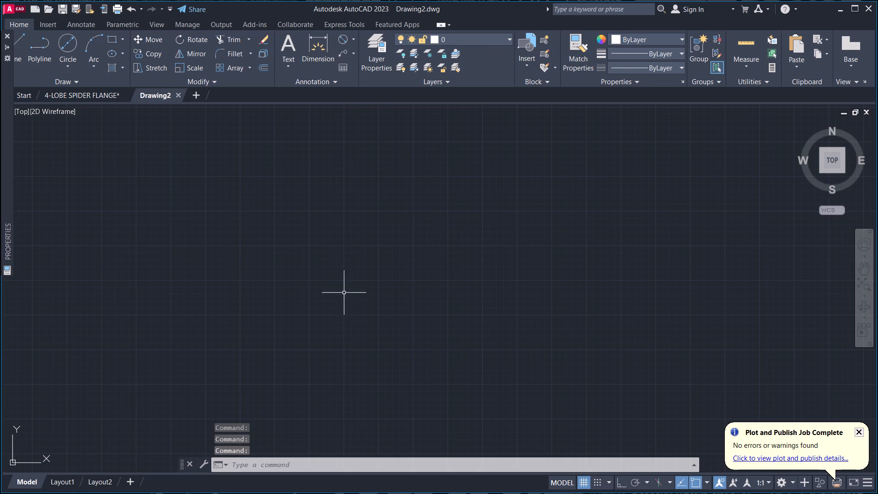
{"action": "middle_click_drag", "start_coordinate": [344, 293], "coordinate": [402, 297]}
{"action": "middle_click_drag", "start_coordinate": [374, 299], "coordinate": [376, 322]}
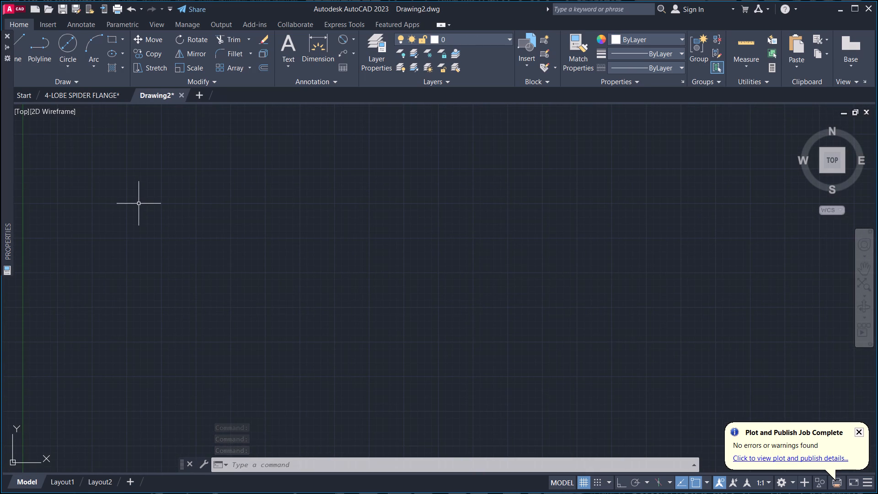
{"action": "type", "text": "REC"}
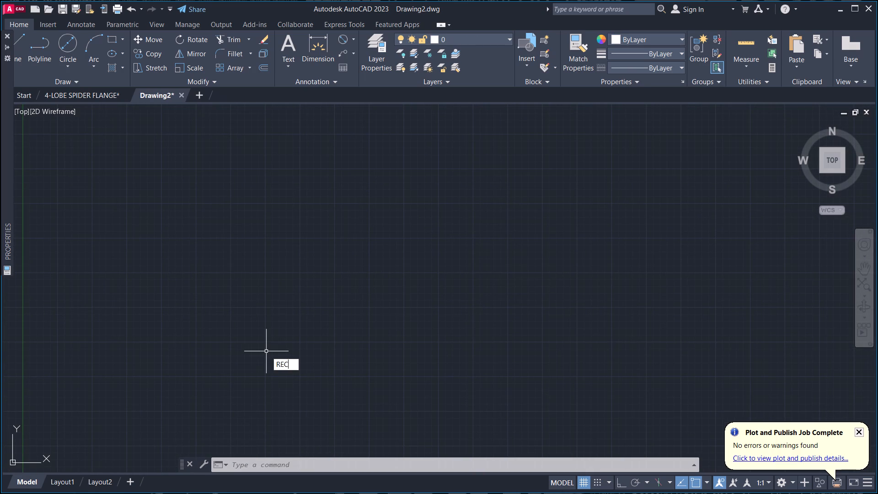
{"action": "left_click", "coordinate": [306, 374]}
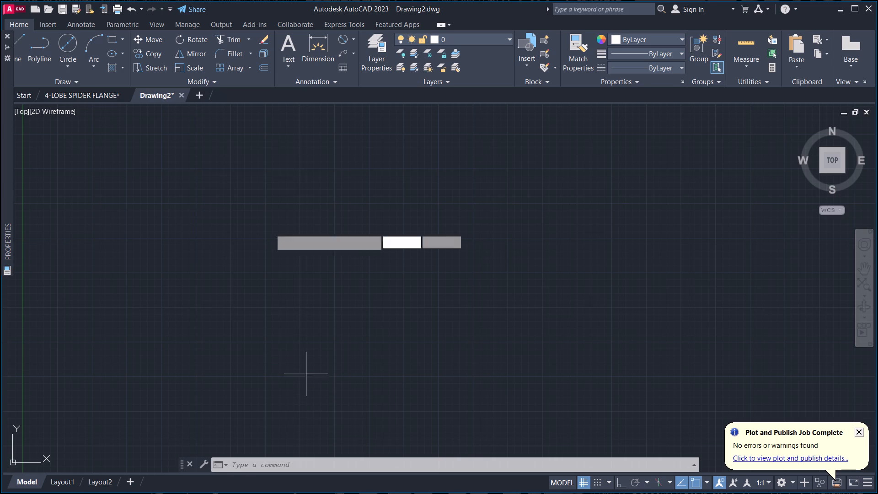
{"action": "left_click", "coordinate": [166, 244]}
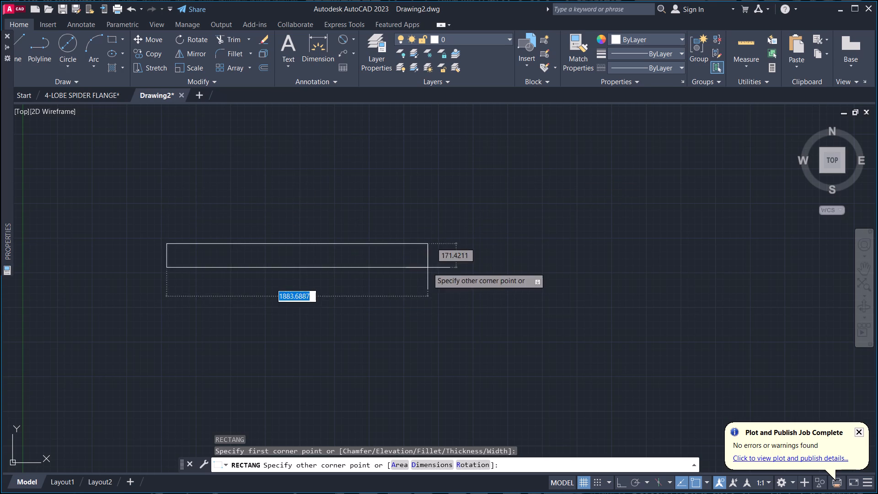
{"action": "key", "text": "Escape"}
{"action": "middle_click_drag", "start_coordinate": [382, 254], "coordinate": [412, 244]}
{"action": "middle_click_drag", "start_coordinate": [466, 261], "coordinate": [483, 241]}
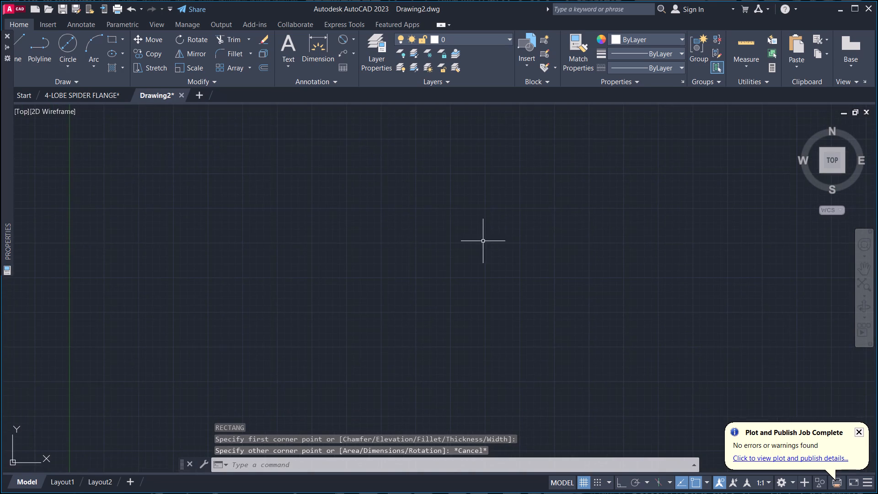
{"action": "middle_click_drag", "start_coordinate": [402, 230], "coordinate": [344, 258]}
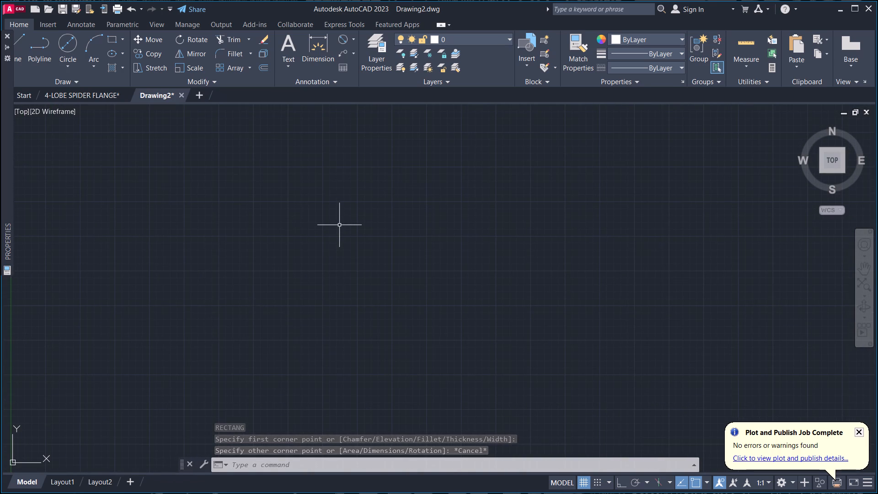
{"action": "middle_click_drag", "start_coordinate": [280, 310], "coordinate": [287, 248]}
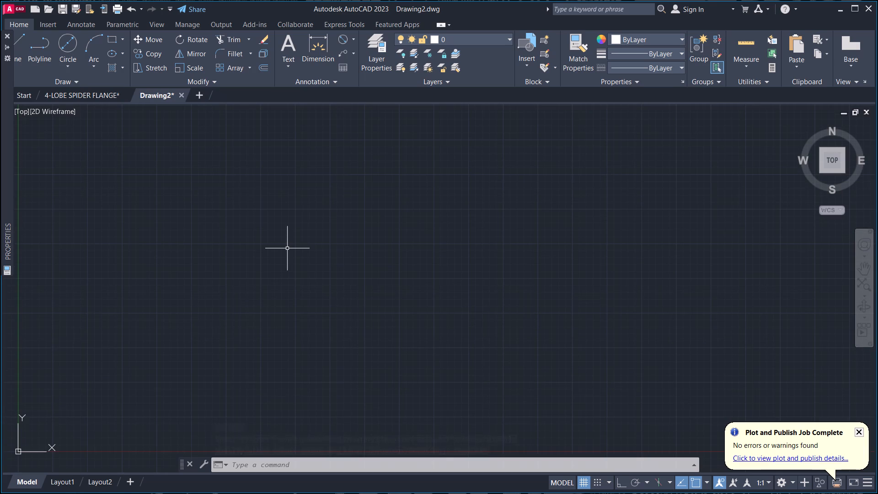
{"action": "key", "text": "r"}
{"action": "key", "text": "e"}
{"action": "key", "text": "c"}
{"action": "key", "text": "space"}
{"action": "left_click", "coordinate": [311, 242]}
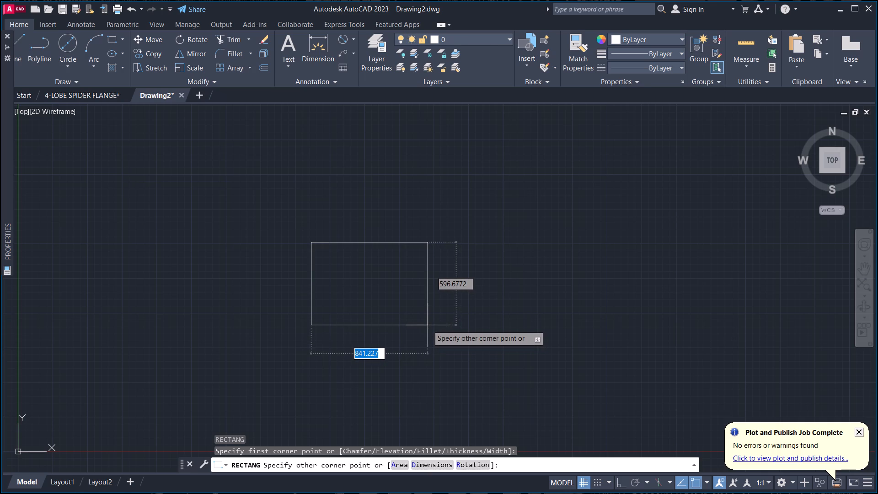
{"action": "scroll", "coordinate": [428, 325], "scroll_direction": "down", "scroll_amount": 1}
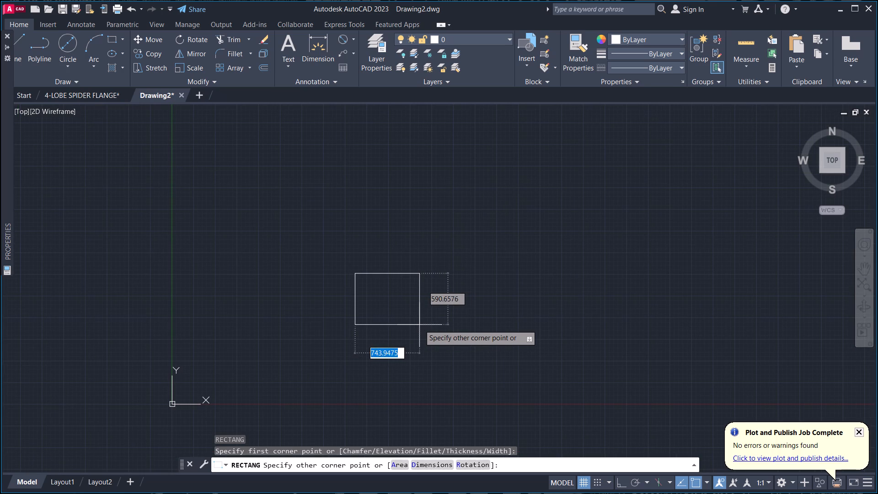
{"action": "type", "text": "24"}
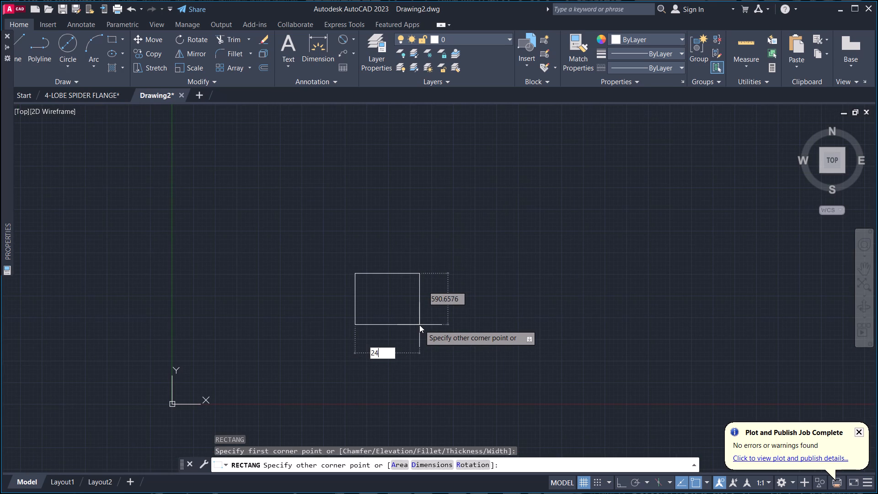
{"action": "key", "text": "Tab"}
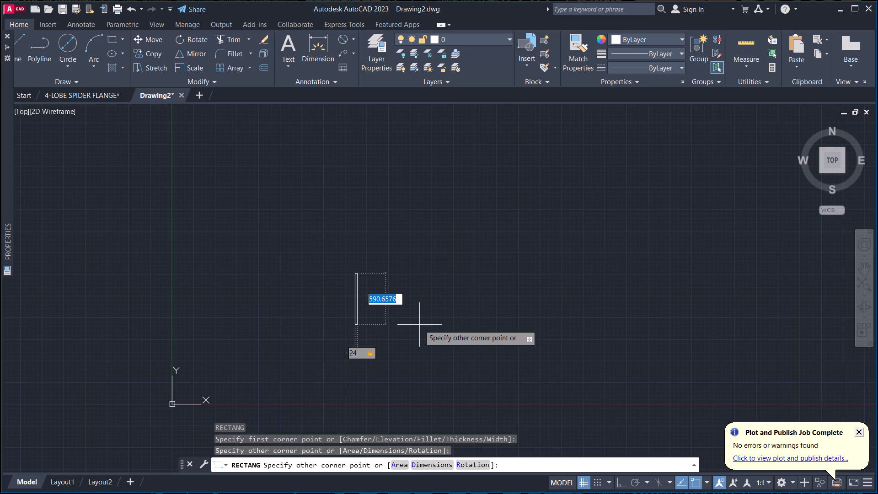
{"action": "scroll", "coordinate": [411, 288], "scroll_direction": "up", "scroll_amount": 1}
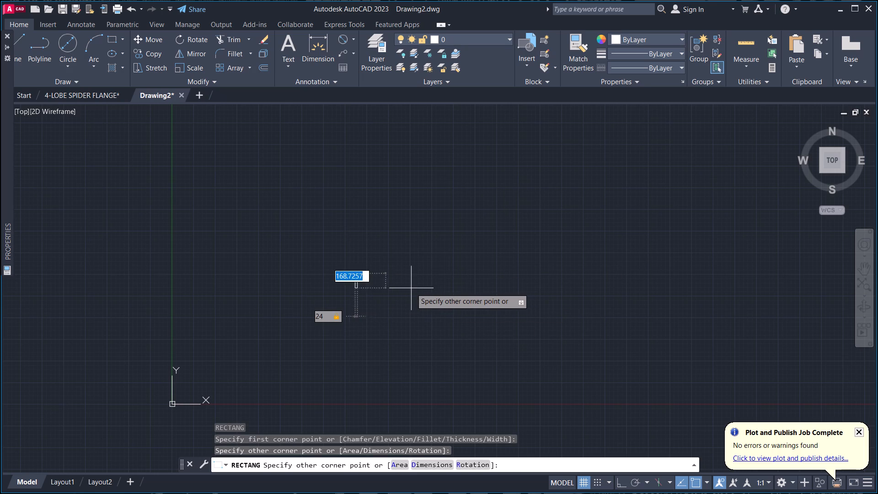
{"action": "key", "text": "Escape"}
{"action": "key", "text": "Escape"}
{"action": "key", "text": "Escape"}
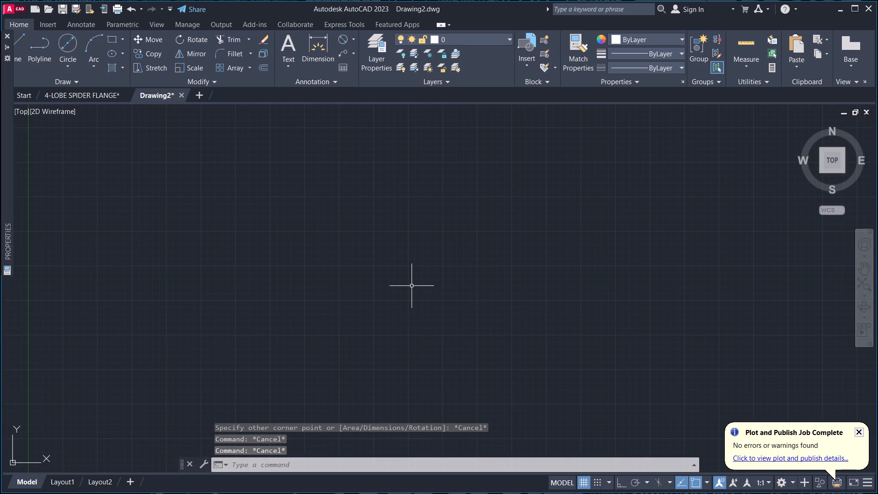
Set the model space limits with the lower left corner at 0,0 and the upper right corner at 2000,2000.
{"action": "type", "text": "LI"}
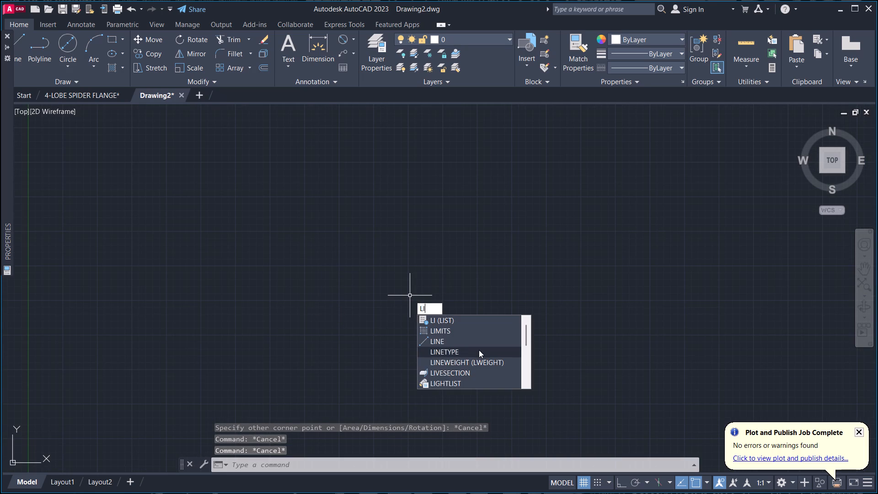
{"action": "left_click", "coordinate": [495, 335]}
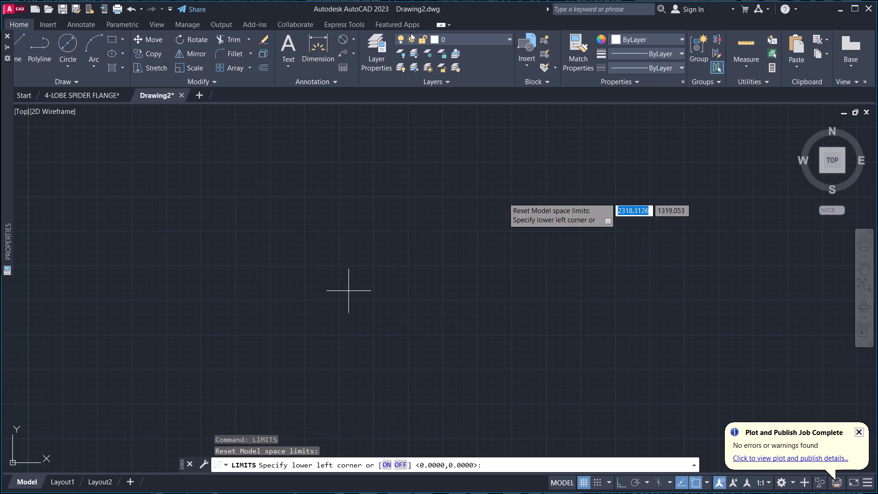
{"action": "type", "text": "0,0"}
{"action": "key", "text": "Return"}
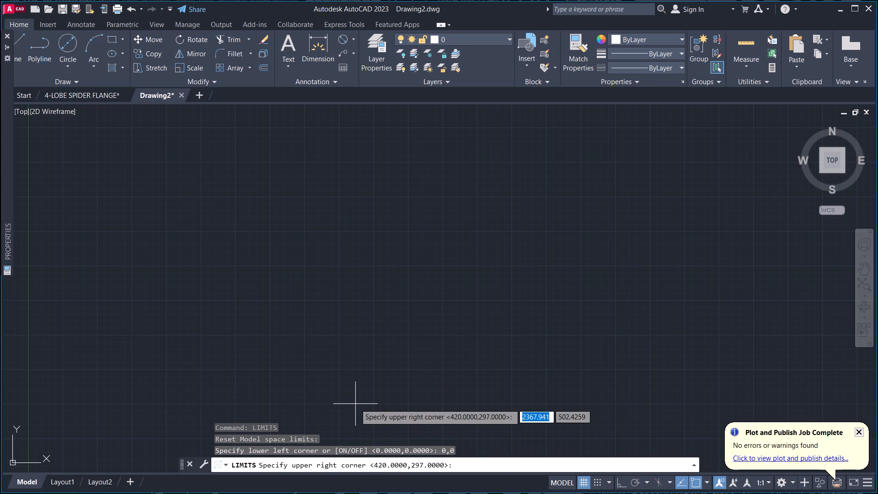
{"action": "type", "text": "2000"}
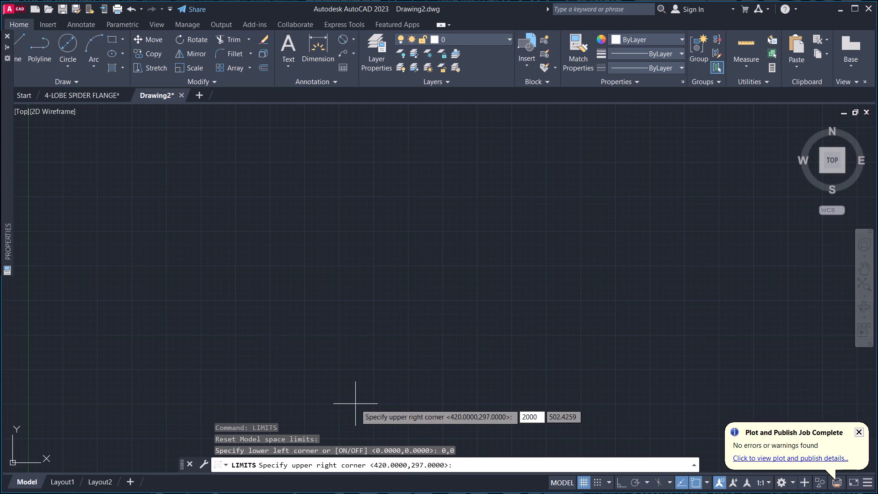
{"action": "key", "text": "comma"}
{"action": "type", "text": "2000"}
{"action": "key", "text": "Return"}
Modify the ISO-25 dimension style to use an overall scale of 2 for dimension features.
{"action": "type", "text": "D"}
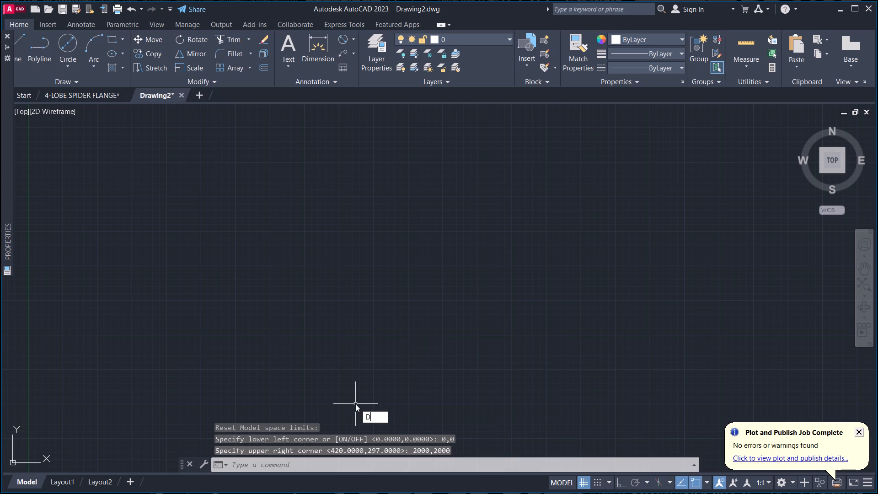
{"action": "key", "text": "space"}
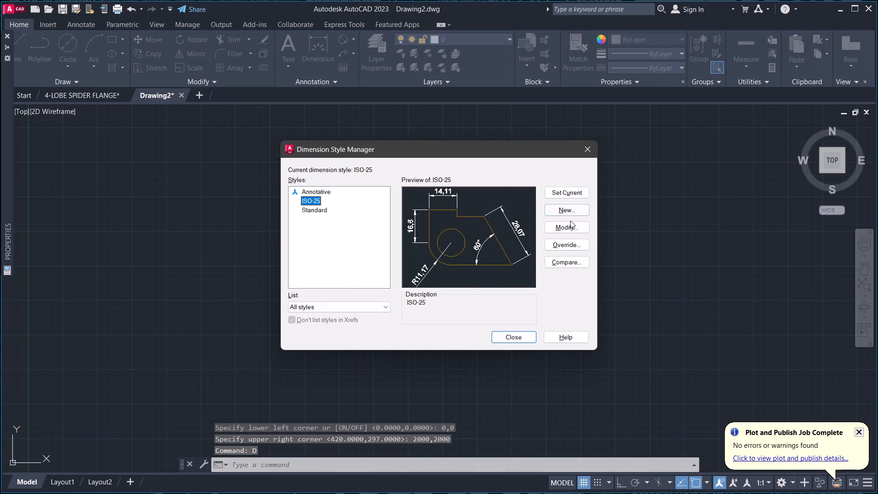
{"action": "left_click", "coordinate": [562, 229]}
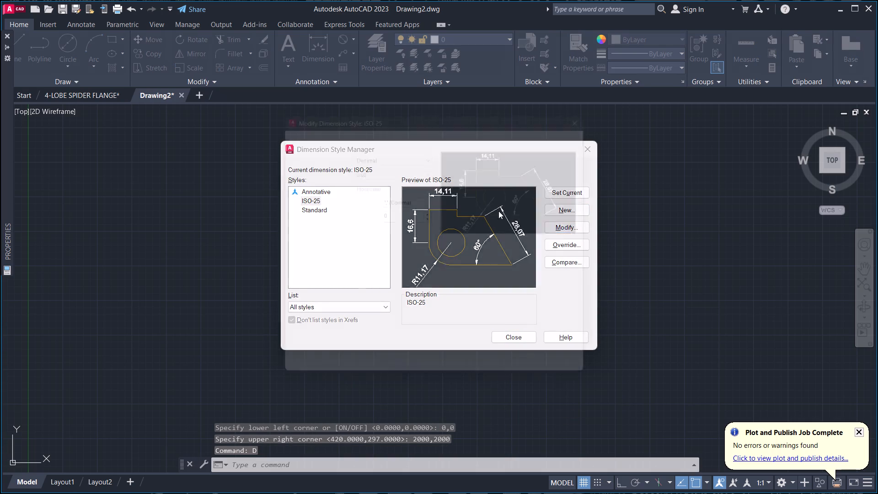
{"action": "left_click", "coordinate": [362, 127]}
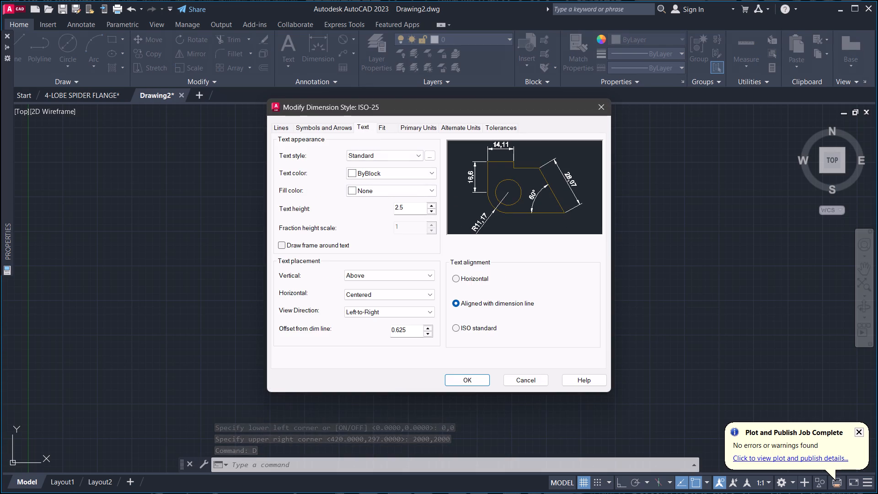
{"action": "left_click", "coordinate": [385, 125]}
{"action": "left_click_drag", "start_coordinate": [576, 277], "coordinate": [545, 285]}
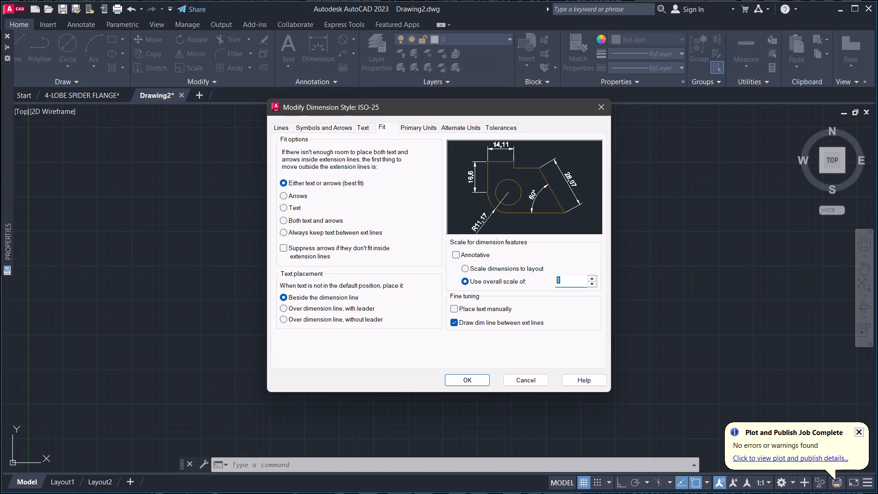
{"action": "left_click_drag", "start_coordinate": [545, 285], "coordinate": [542, 285]}
{"action": "key", "text": "BackSpace"}
{"action": "key", "text": "2"}
Set the linear dimension precision of the ISO-25 style's primary units to 0.
{"action": "left_click", "coordinate": [424, 130]}
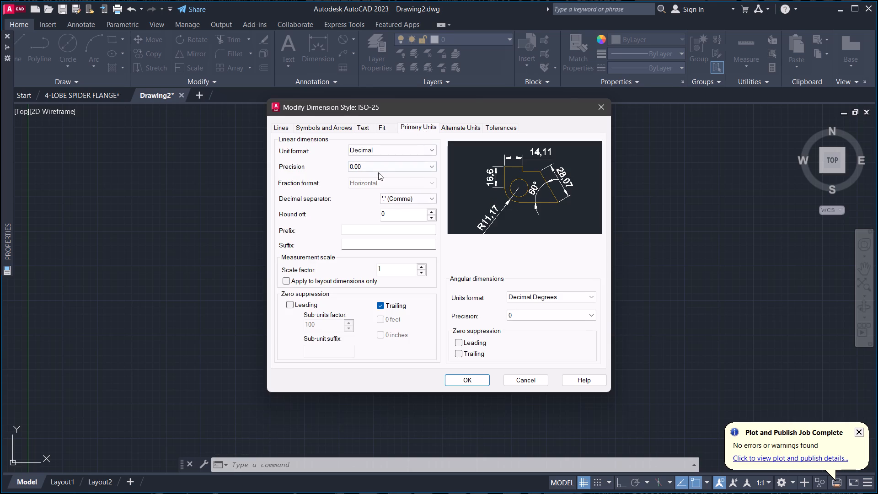
{"action": "left_click", "coordinate": [379, 166]}
{"action": "left_click", "coordinate": [384, 174]}
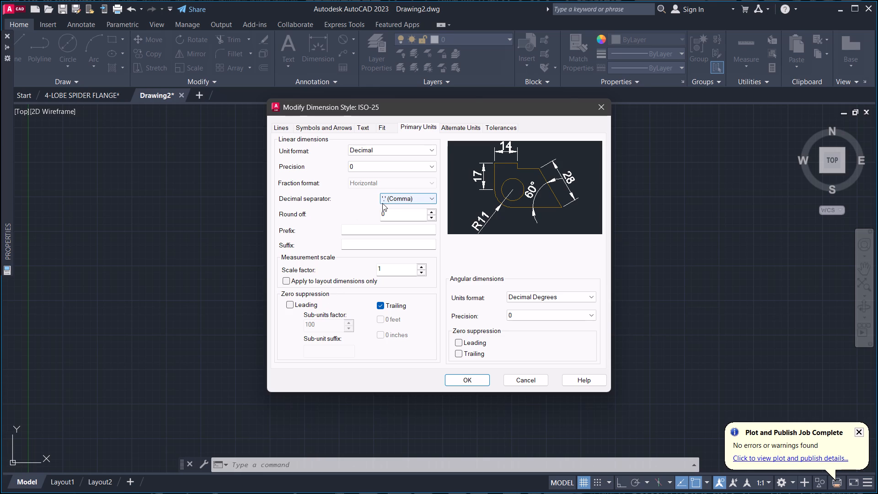
{"action": "left_click", "coordinate": [395, 182]}
Review the ISO-25 style's alternate units, tolerances, fit, text, and symbols and arrows settings.
{"action": "left_click", "coordinate": [455, 130]}
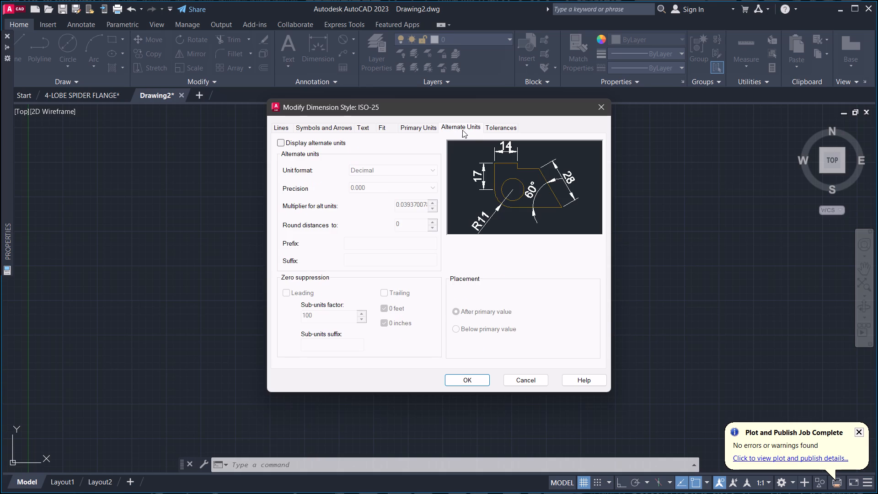
{"action": "left_click", "coordinate": [501, 131]}
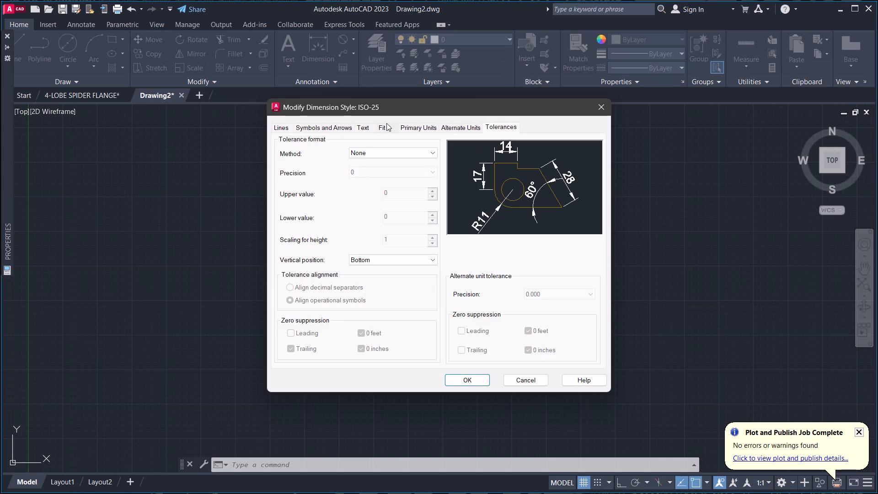
{"action": "left_click", "coordinate": [382, 129]}
{"action": "left_click", "coordinate": [359, 129]}
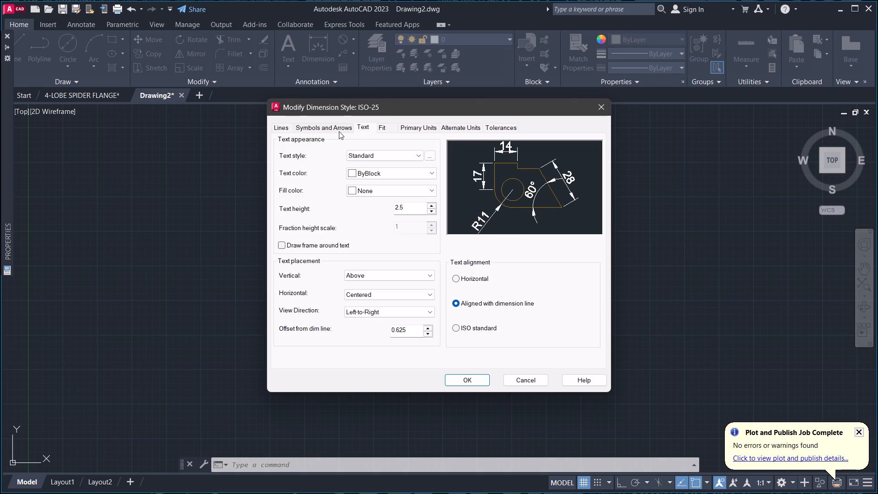
{"action": "left_click", "coordinate": [339, 131]}
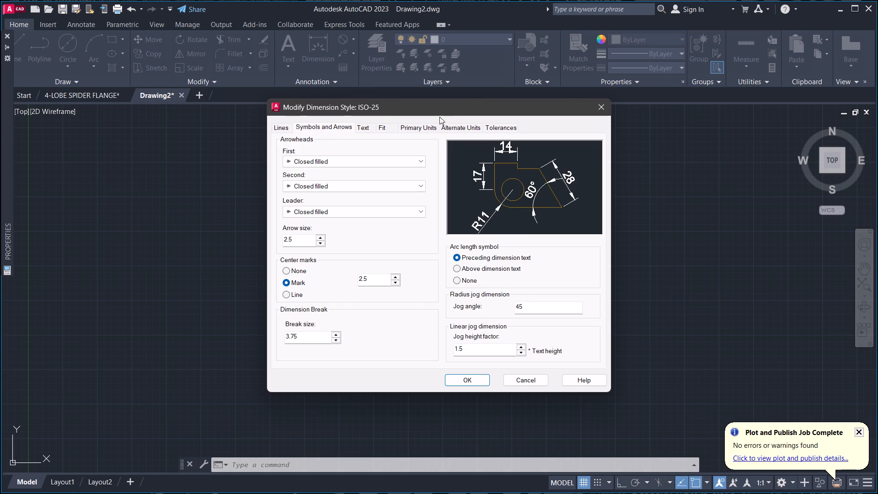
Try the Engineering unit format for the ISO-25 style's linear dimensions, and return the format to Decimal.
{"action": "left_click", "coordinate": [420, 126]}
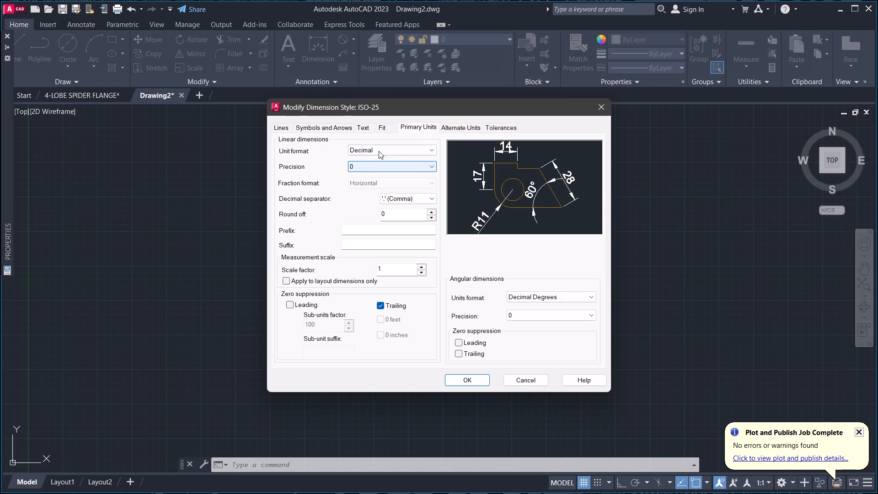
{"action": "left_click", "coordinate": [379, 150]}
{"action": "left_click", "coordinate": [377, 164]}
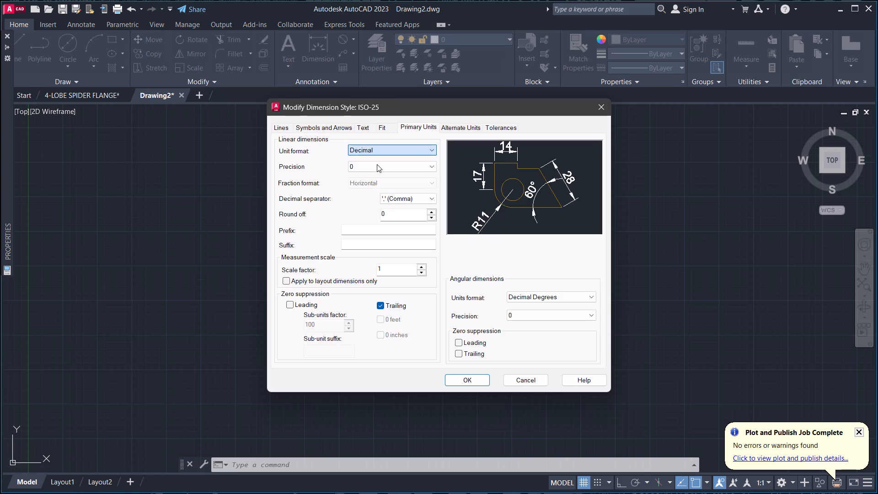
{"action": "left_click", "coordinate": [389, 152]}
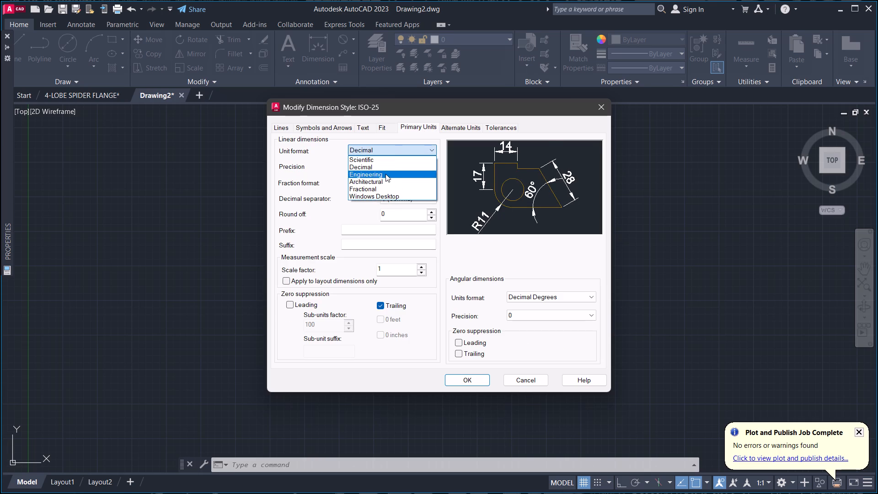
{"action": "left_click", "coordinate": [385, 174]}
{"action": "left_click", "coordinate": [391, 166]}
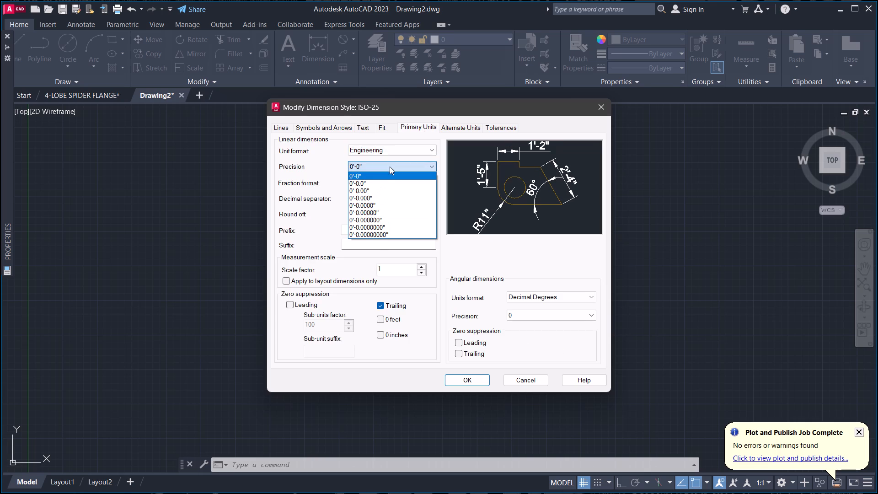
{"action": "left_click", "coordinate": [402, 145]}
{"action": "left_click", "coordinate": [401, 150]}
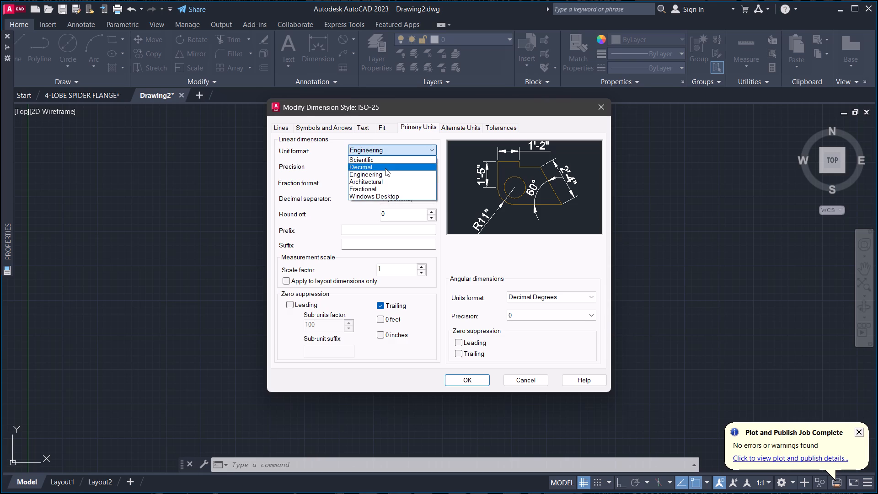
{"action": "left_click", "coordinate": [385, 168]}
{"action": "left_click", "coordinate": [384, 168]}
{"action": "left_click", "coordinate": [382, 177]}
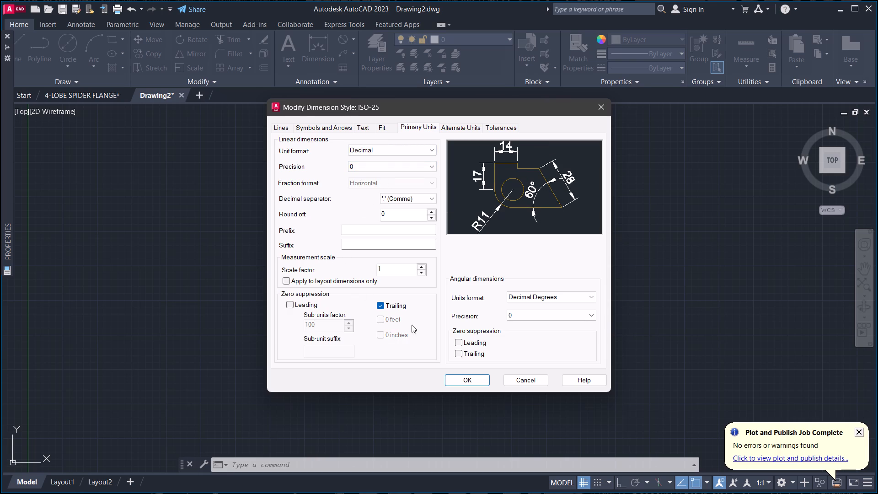
Accept the ISO-25 style modifications, make ISO-25 the current dimension style and close the style manager.
{"action": "left_click", "coordinate": [475, 381]}
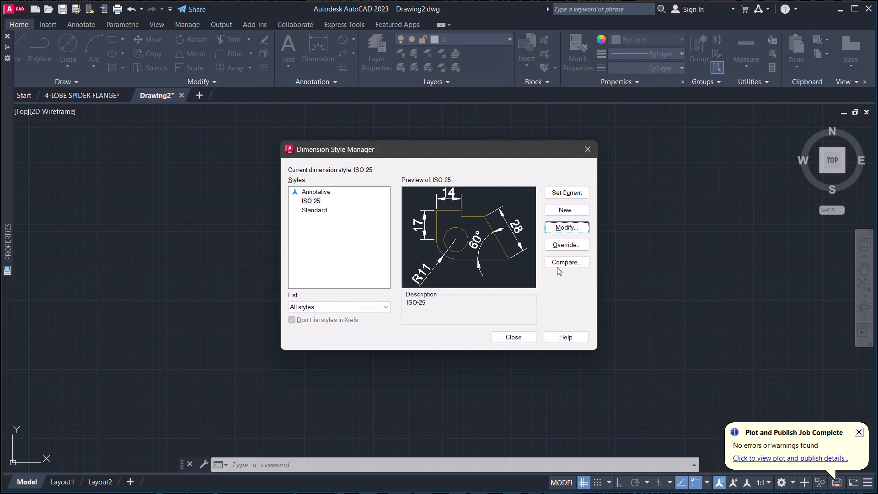
{"action": "left_click", "coordinate": [576, 194]}
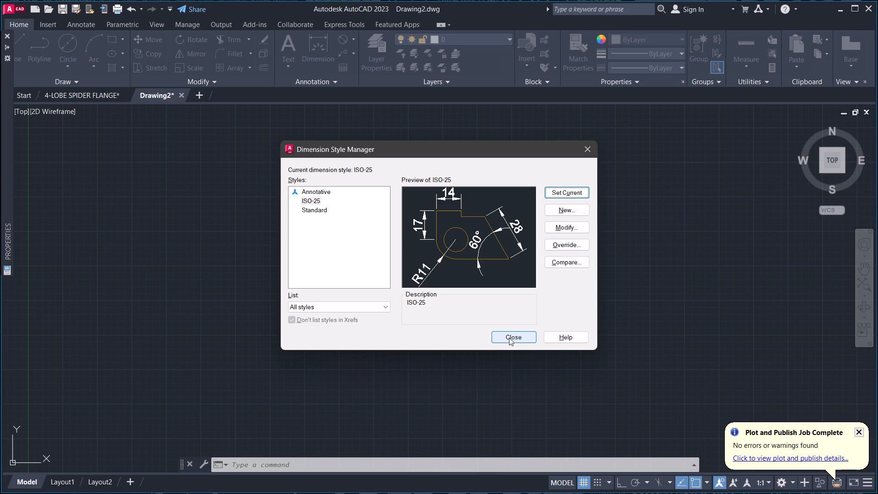
{"action": "left_click", "coordinate": [509, 337]}
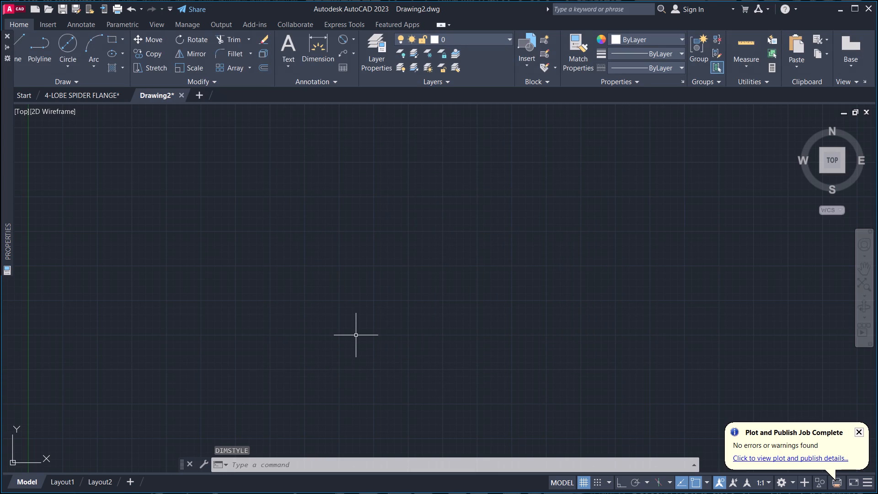
Draw a rectangle 40 wide and 24 high in the middle of the empty drawing area.
{"action": "key", "text": "r"}
{"action": "key", "text": "e"}
{"action": "type", "text": "C"}
{"action": "key", "text": "space"}
{"action": "left_click", "coordinate": [385, 263]}
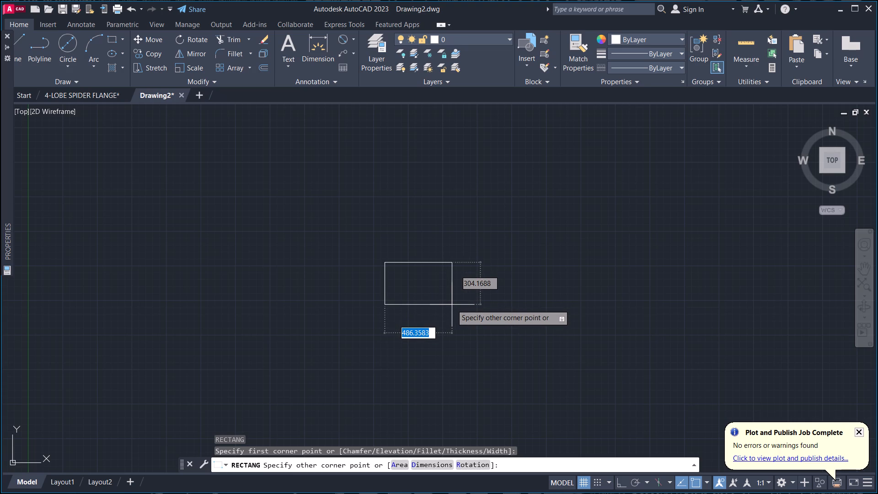
{"action": "type", "text": "40"}
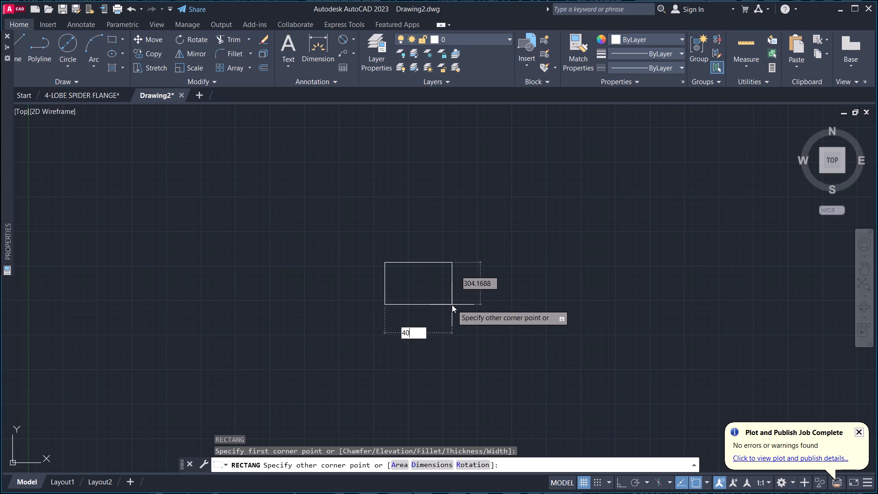
{"action": "key", "text": "Tab"}
{"action": "type", "text": "24"}
{"action": "key", "text": "Return"}
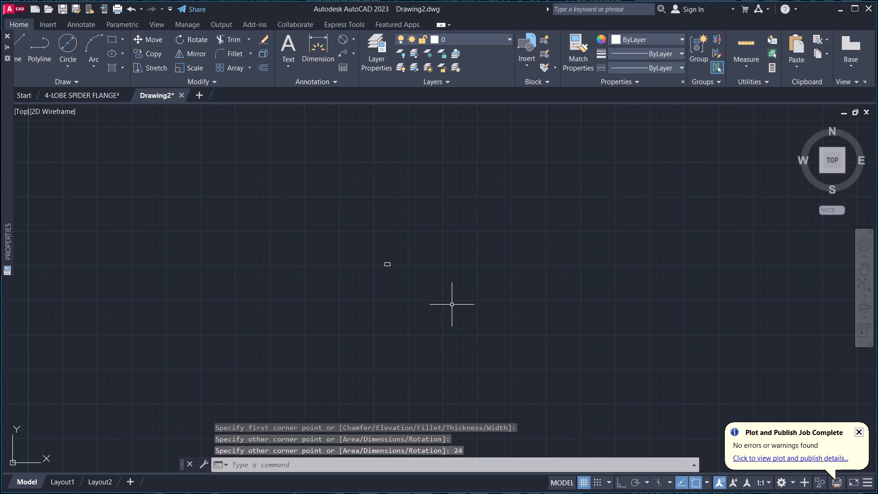
Draw a vertical construction line through the midpoint of the rectangle's bottom edge, with Ortho mode on.
{"action": "scroll", "coordinate": [401, 271], "scroll_direction": "up", "scroll_amount": 5}
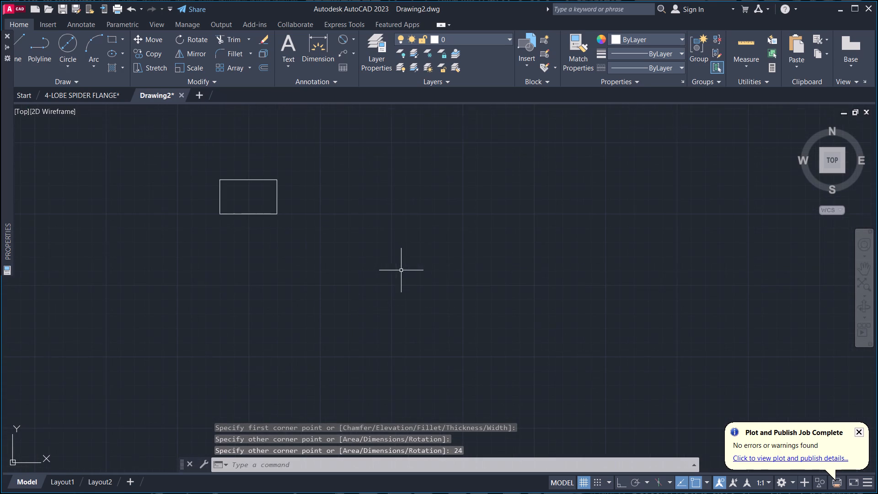
{"action": "middle_click_drag", "start_coordinate": [439, 296], "coordinate": [621, 331]}
{"action": "middle_click_drag", "start_coordinate": [494, 258], "coordinate": [496, 321]}
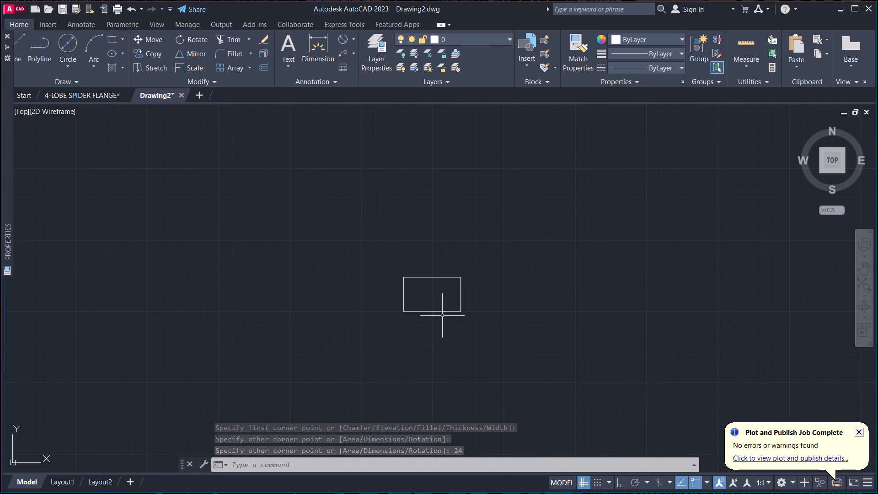
{"action": "scroll", "coordinate": [430, 311], "scroll_direction": "up", "scroll_amount": 3}
{"action": "scroll", "coordinate": [415, 281], "scroll_direction": "down", "scroll_amount": 1}
{"action": "middle_click_drag", "start_coordinate": [430, 273], "coordinate": [442, 227]}
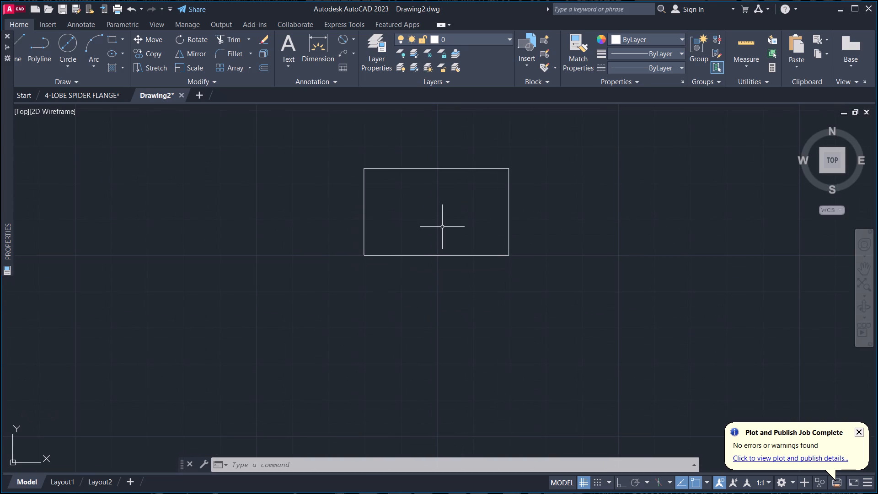
{"action": "middle_click_drag", "start_coordinate": [426, 304], "coordinate": [450, 277]}
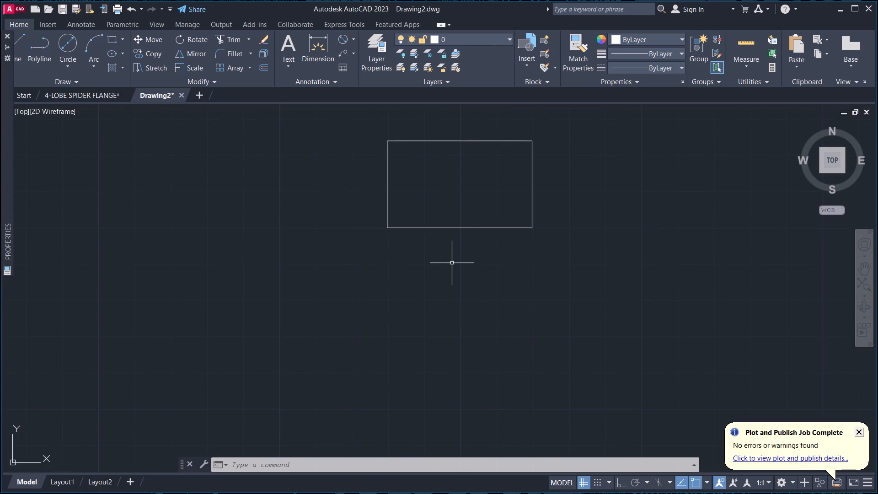
{"action": "key", "text": "x"}
{"action": "type", "text": "L"}
{"action": "key", "text": "space"}
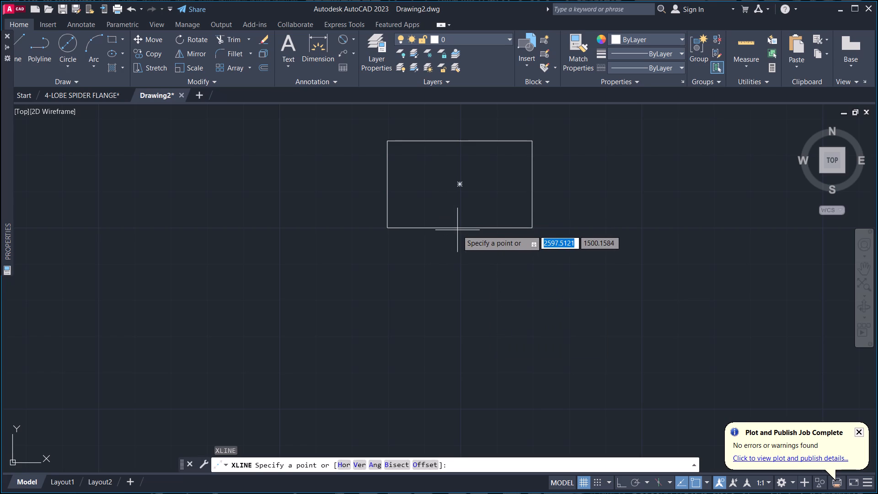
{"action": "left_click", "coordinate": [460, 227]}
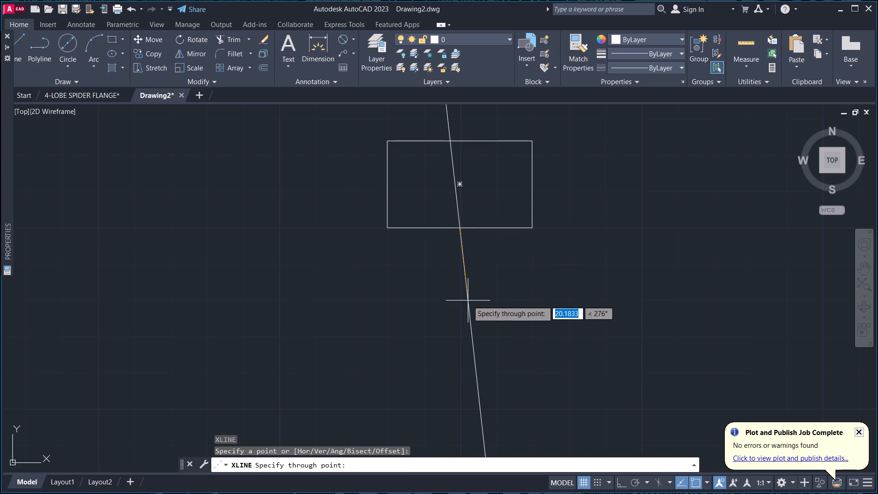
{"action": "key", "text": "F8"}
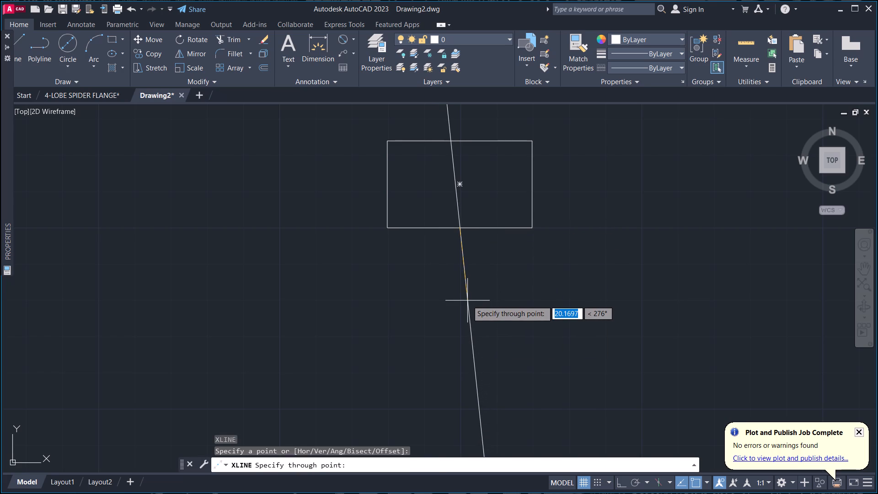
{"action": "left_click", "coordinate": [460, 307]}
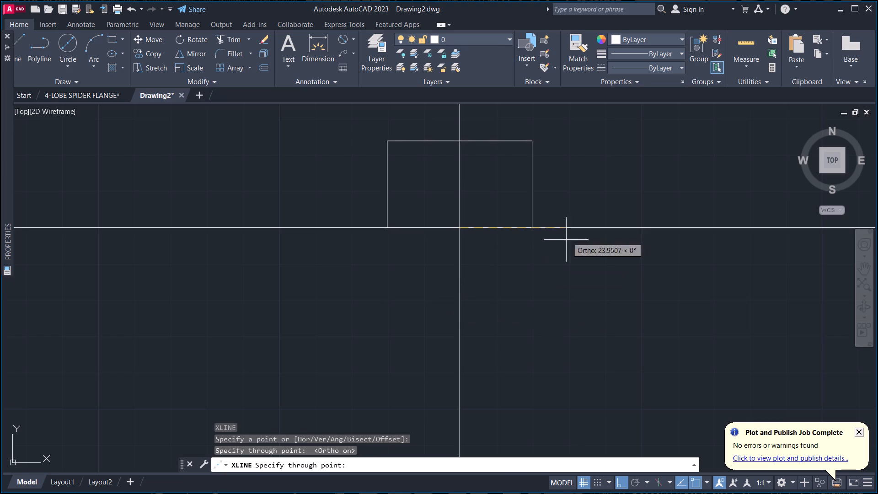
{"action": "key", "text": "Escape"}
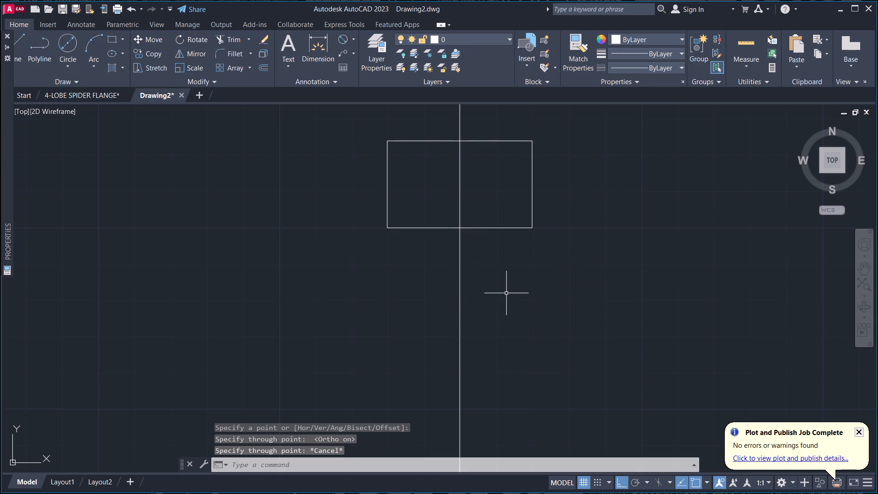
Dismiss the plot and publish notification covering the corner of the drawing area.
{"action": "type", "text": "REC"}
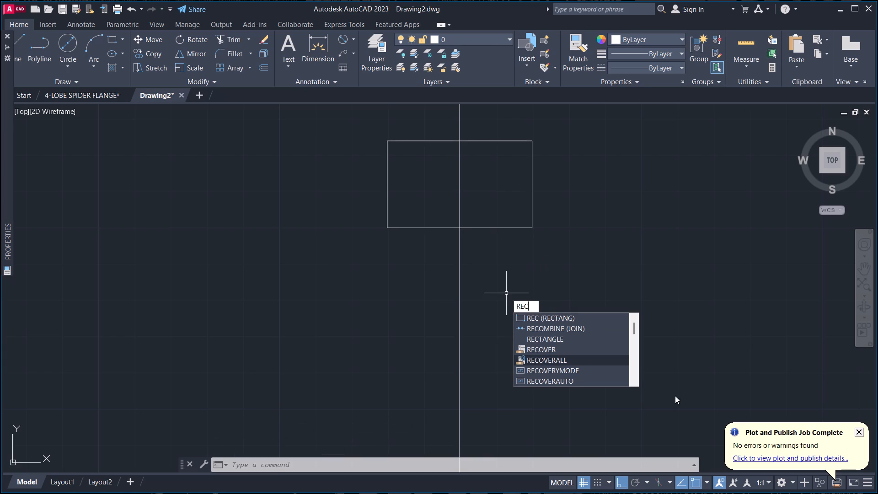
{"action": "left_click", "coordinate": [861, 429]}
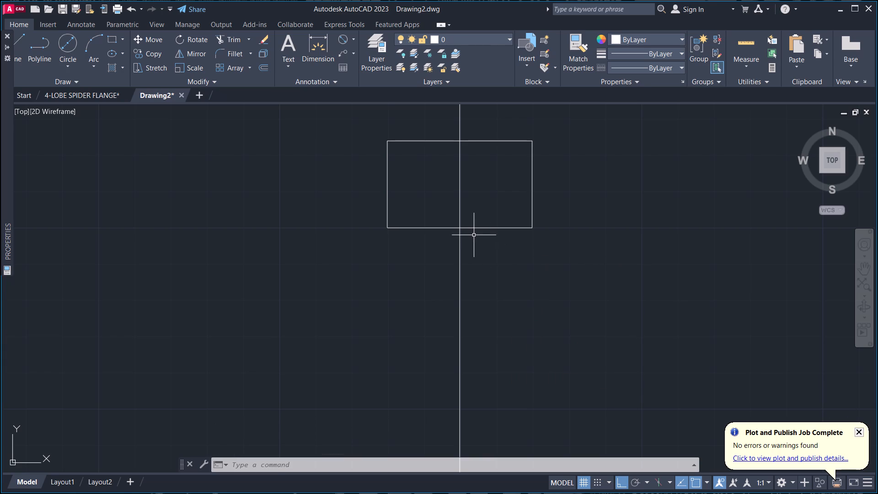
{"action": "left_click", "coordinate": [856, 431]}
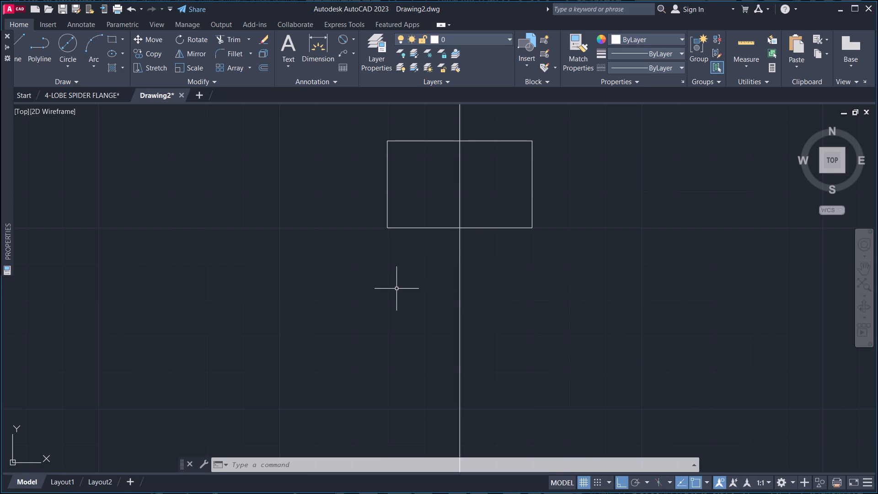
Draw a second rectangle 60 wide and 40 high below the first one, crossing the vertical construction line.
{"action": "middle_click_drag", "start_coordinate": [399, 290], "coordinate": [358, 311]}
{"action": "middle_click_drag", "start_coordinate": [390, 299], "coordinate": [400, 322]}
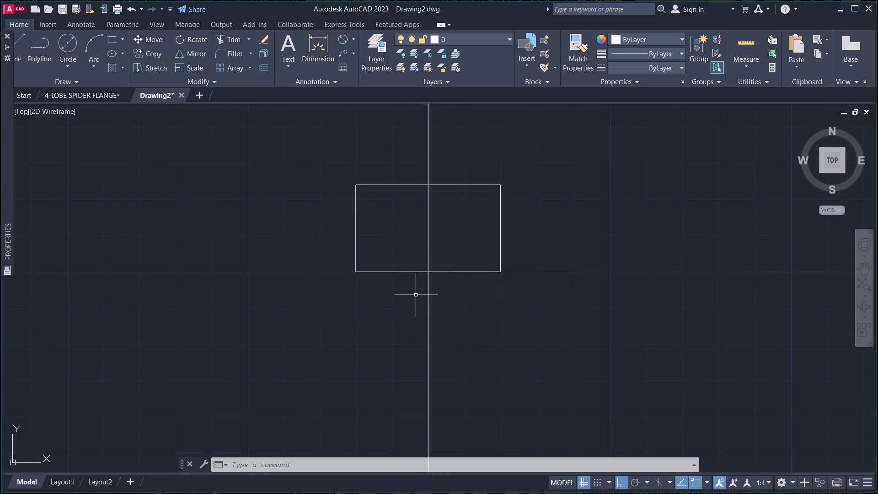
{"action": "key", "text": "r"}
{"action": "type", "text": "EC"}
{"action": "key", "text": "space"}
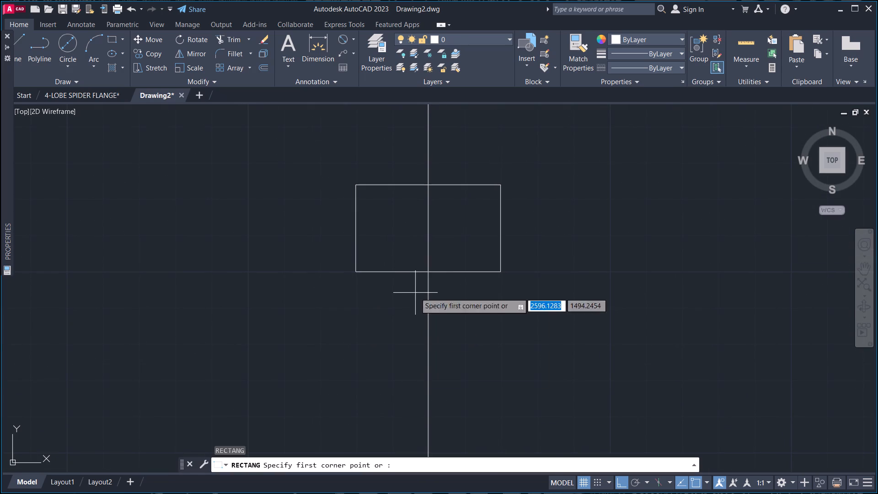
{"action": "left_click", "coordinate": [287, 338]}
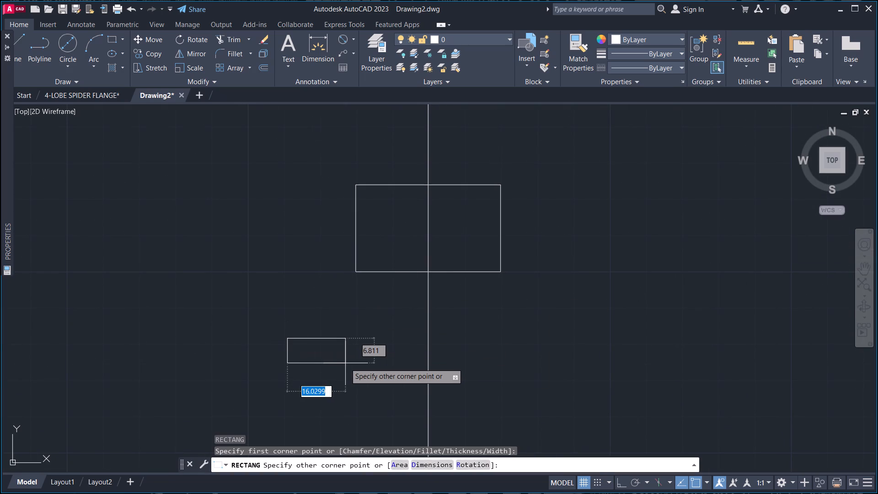
{"action": "type", "text": "60"}
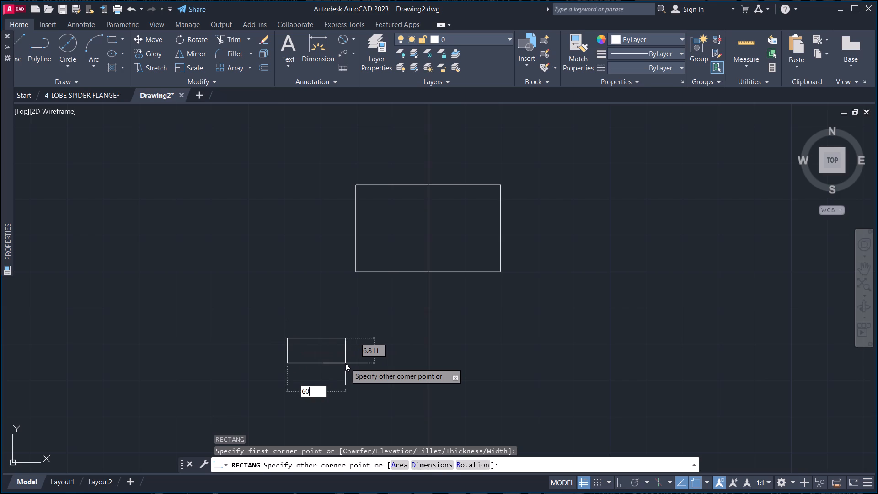
{"action": "key", "text": "Tab"}
{"action": "type", "text": "40"}
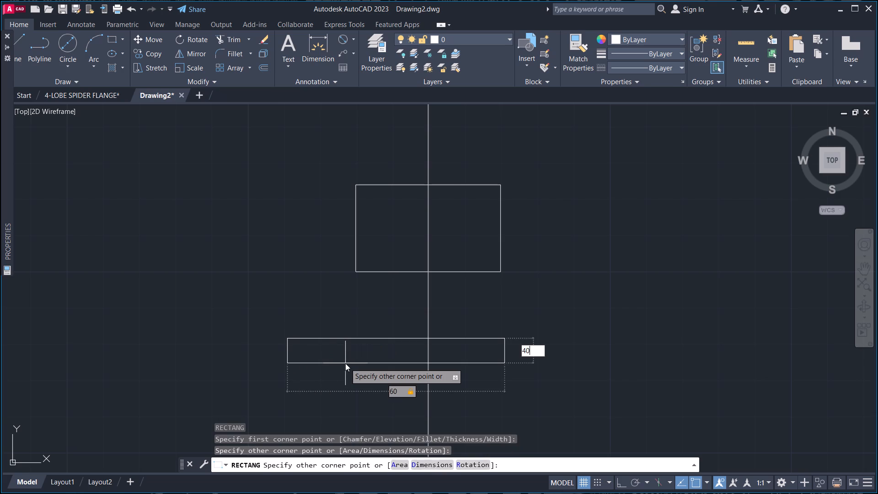
{"action": "key", "text": "Return"}
{"action": "scroll", "coordinate": [395, 295], "scroll_direction": "down", "scroll_amount": 2}
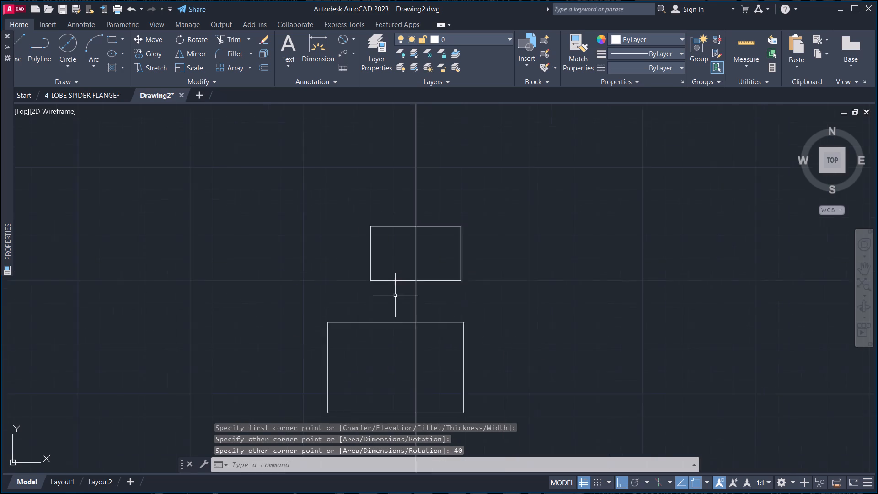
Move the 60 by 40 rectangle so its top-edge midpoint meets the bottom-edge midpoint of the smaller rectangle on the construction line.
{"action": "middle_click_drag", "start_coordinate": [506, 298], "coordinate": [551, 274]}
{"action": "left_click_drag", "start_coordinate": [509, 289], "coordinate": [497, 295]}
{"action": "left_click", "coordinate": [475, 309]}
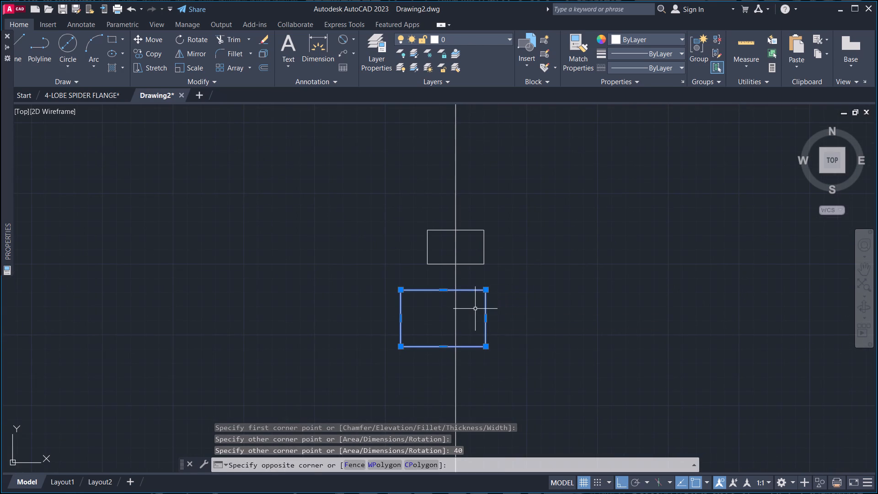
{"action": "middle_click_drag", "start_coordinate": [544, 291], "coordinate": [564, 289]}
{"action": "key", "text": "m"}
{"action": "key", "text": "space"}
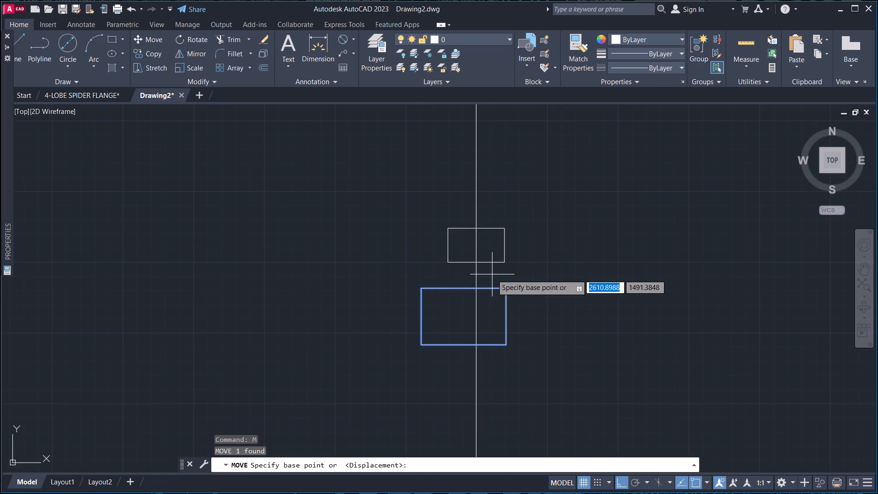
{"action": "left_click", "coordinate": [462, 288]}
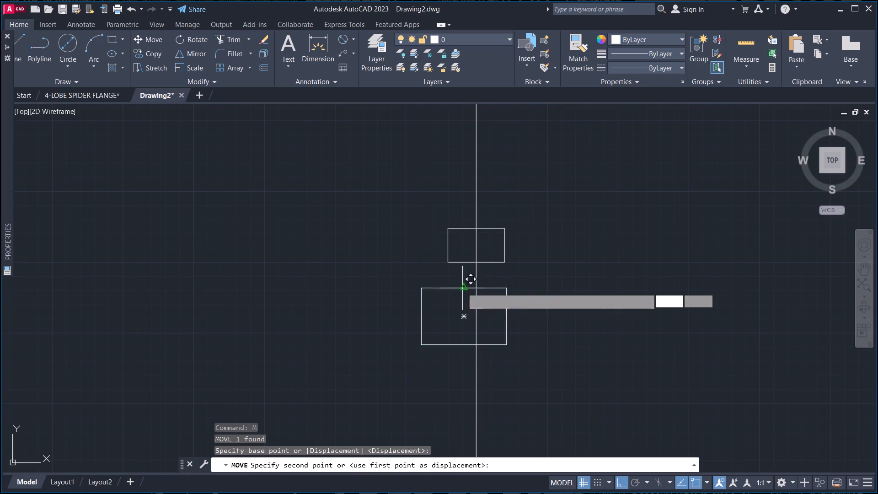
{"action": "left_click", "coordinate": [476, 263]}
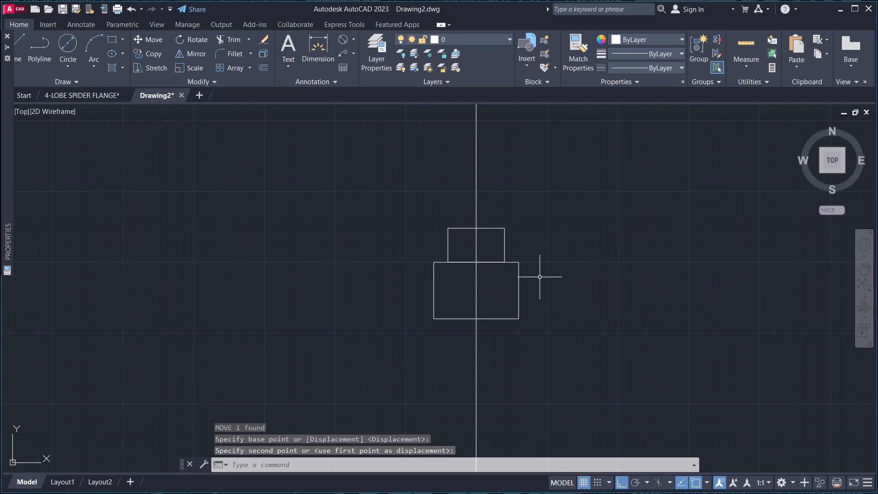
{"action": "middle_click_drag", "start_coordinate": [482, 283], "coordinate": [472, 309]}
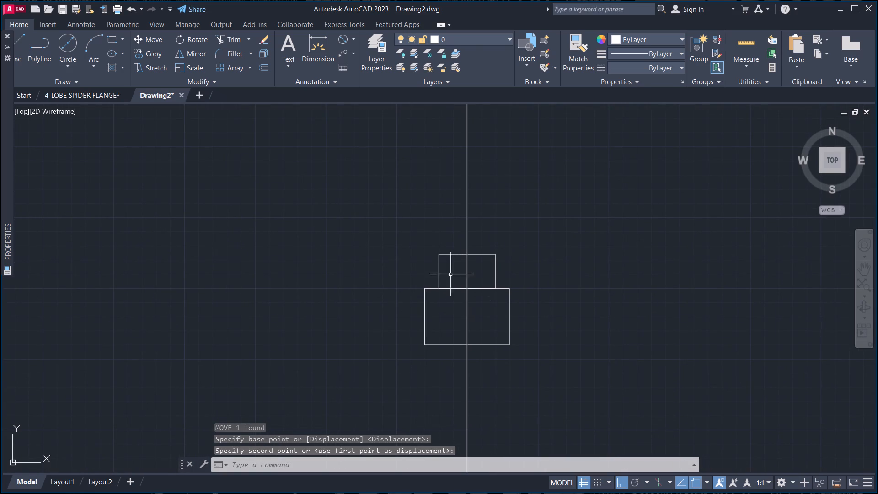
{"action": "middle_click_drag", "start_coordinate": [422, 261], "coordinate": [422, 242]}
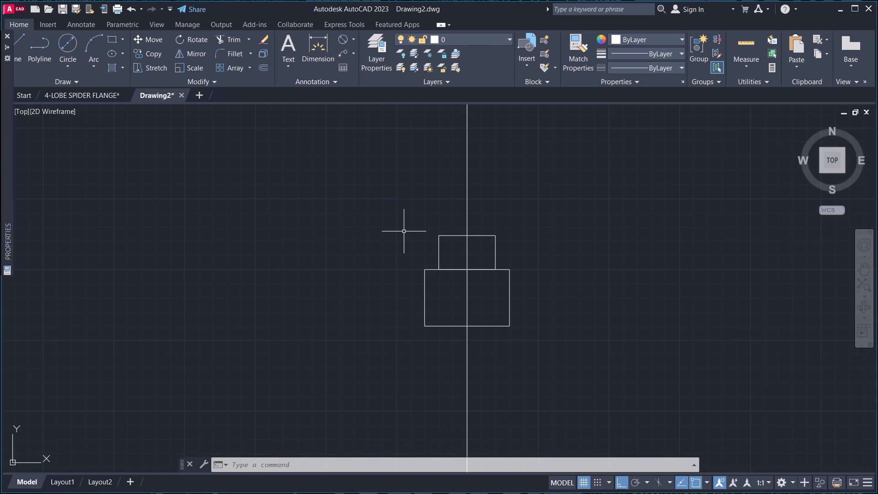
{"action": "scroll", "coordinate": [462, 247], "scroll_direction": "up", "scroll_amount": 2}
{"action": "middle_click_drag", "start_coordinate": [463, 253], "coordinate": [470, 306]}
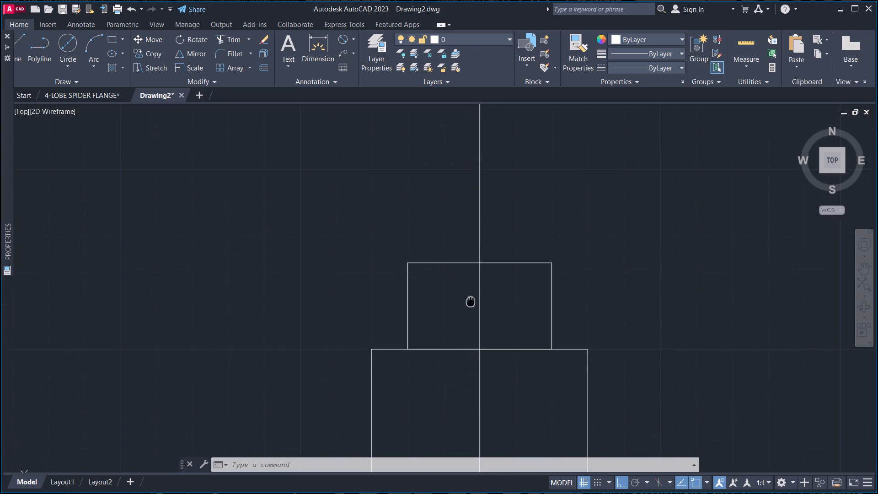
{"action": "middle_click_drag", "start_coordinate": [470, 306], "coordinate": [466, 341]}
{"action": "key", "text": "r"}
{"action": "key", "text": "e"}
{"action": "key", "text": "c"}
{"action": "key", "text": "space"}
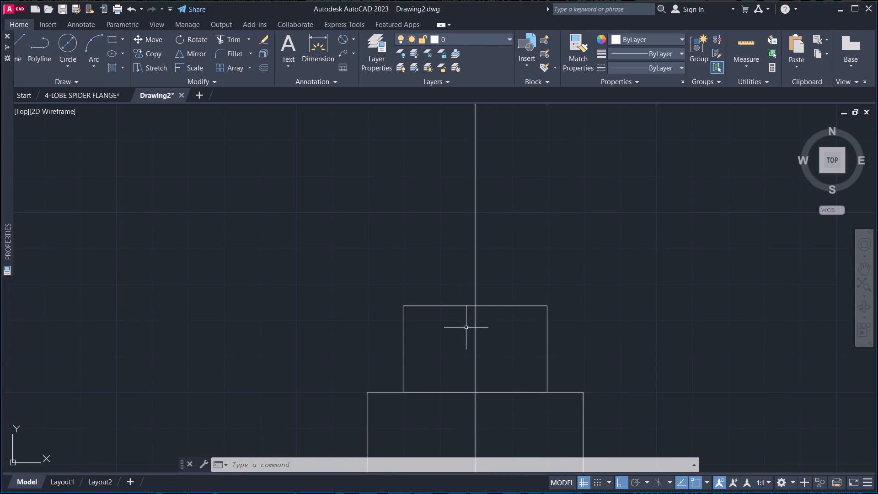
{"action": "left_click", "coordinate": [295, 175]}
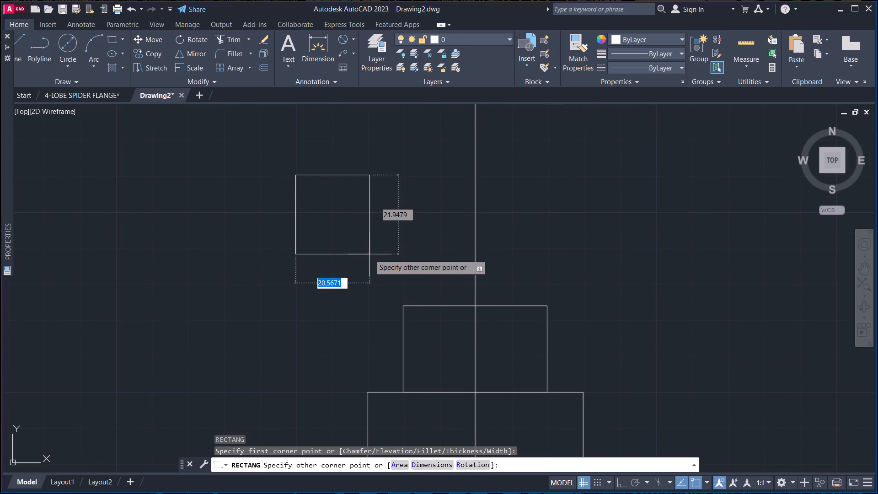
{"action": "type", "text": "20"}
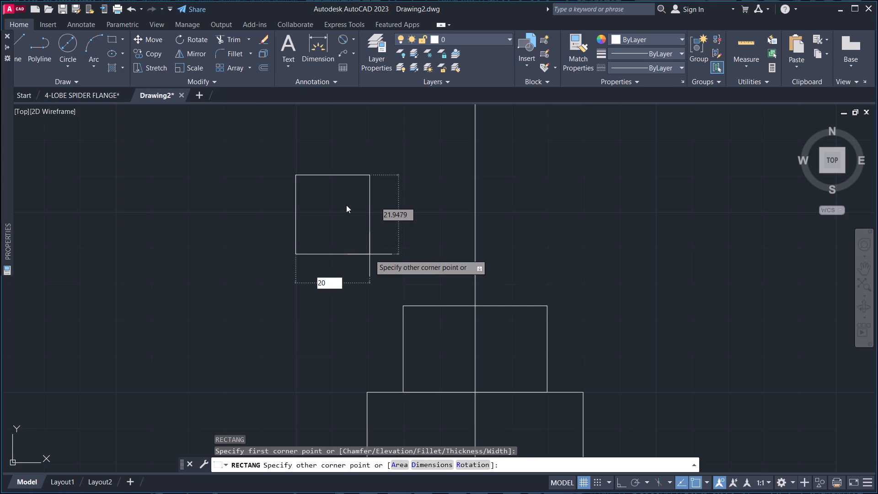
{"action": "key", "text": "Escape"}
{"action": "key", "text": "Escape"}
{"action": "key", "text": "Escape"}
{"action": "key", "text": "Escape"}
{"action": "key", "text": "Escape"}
Erase both stacked rectangles, keeping only the vertical construction line.
{"action": "scroll", "coordinate": [370, 253], "scroll_direction": "down", "scroll_amount": 4}
{"action": "middle_click_drag", "start_coordinate": [372, 250], "coordinate": [395, 210]}
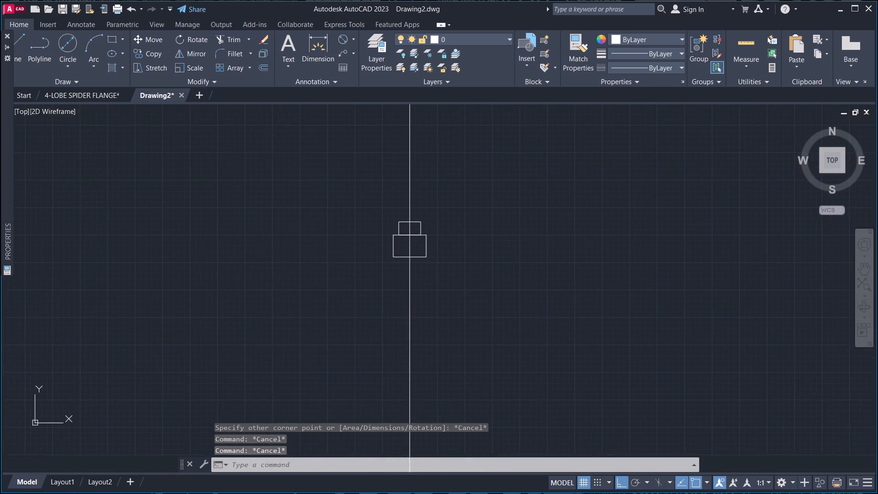
{"action": "scroll", "coordinate": [426, 239], "scroll_direction": "up", "scroll_amount": 4}
{"action": "left_click", "coordinate": [441, 221]}
{"action": "left_click", "coordinate": [406, 244]}
{"action": "left_click", "coordinate": [435, 179]}
{"action": "left_click", "coordinate": [386, 205]}
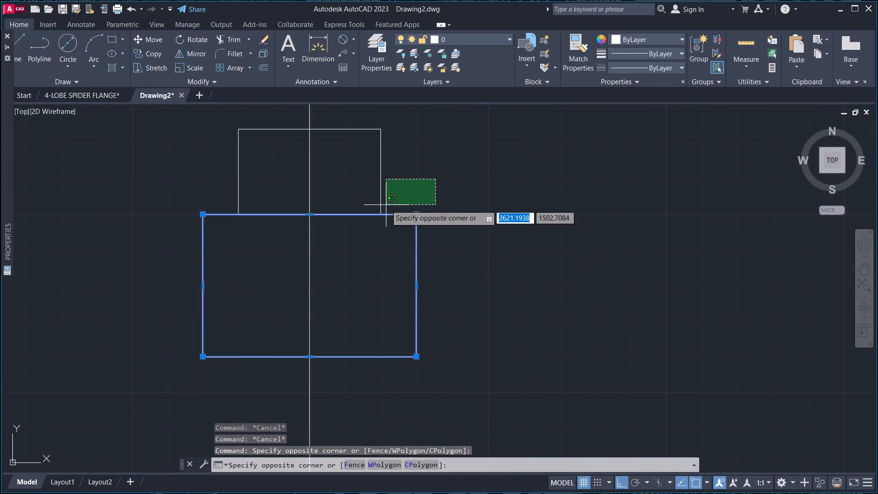
{"action": "left_click_drag", "start_coordinate": [419, 188], "coordinate": [399, 202]}
{"action": "left_click", "coordinate": [346, 221]}
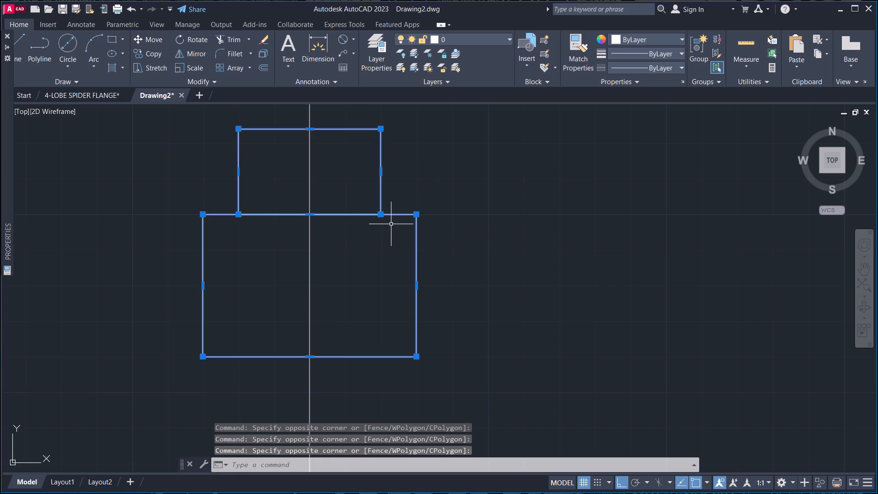
{"action": "key", "text": "Delete"}
Draw a rectangle 40 wide and 24 high to the right of the vertical construction line.
{"action": "middle_click_drag", "start_coordinate": [394, 221], "coordinate": [486, 278]}
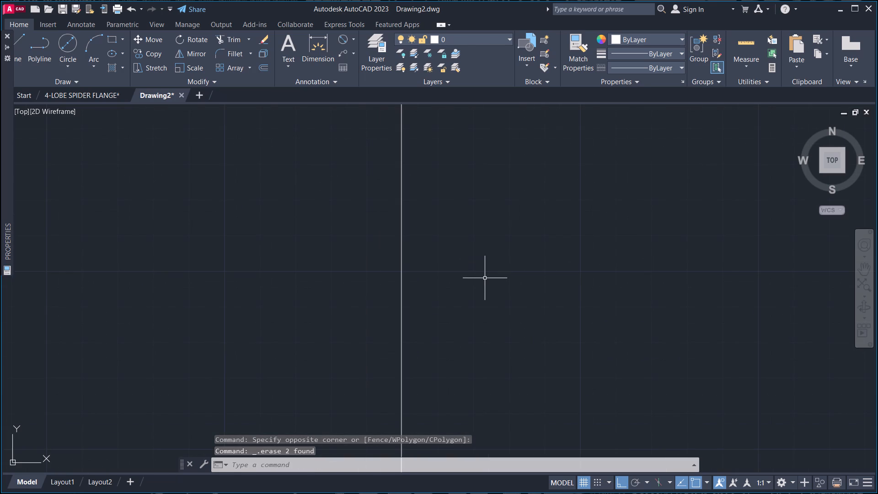
{"action": "key", "text": "r"}
{"action": "key", "text": "e"}
{"action": "key", "text": "c"}
{"action": "key", "text": "space"}
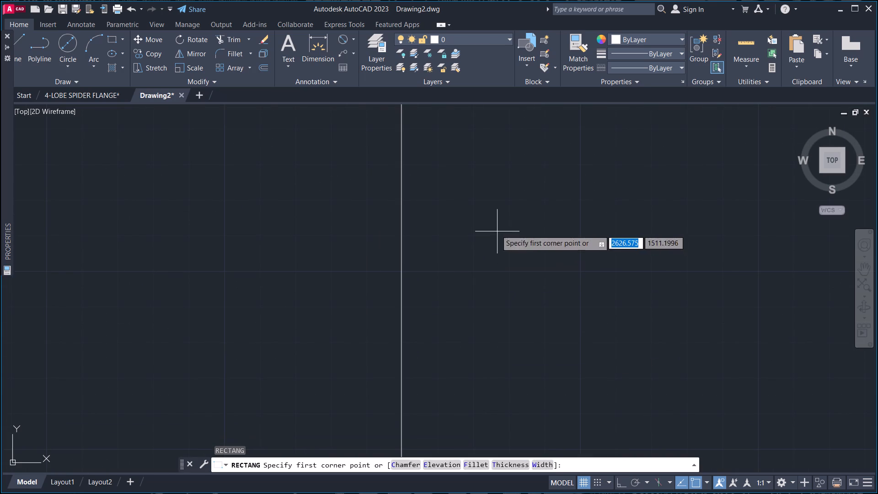
{"action": "left_click", "coordinate": [485, 208]}
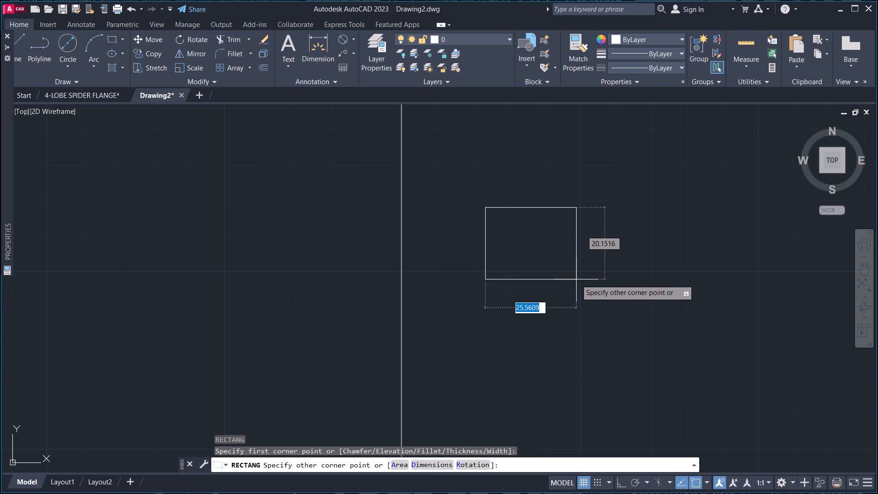
{"action": "type", "text": "40"}
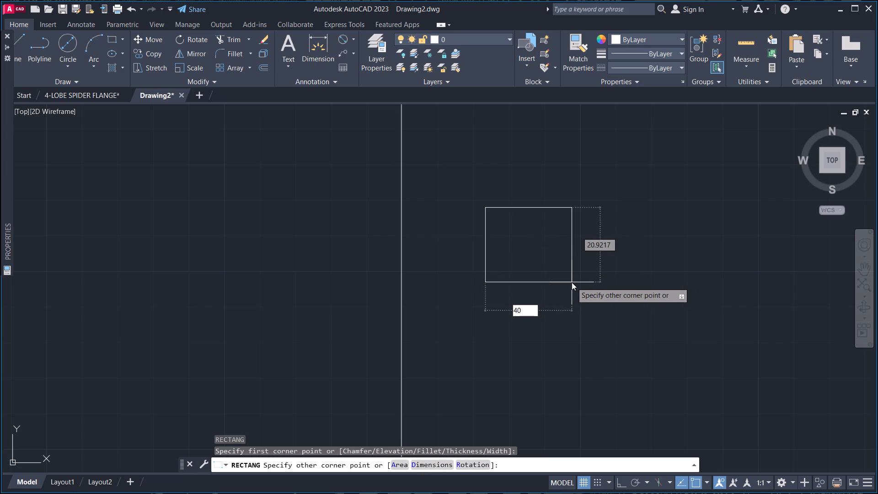
{"action": "key", "text": "Tab"}
{"action": "type", "text": "24"}
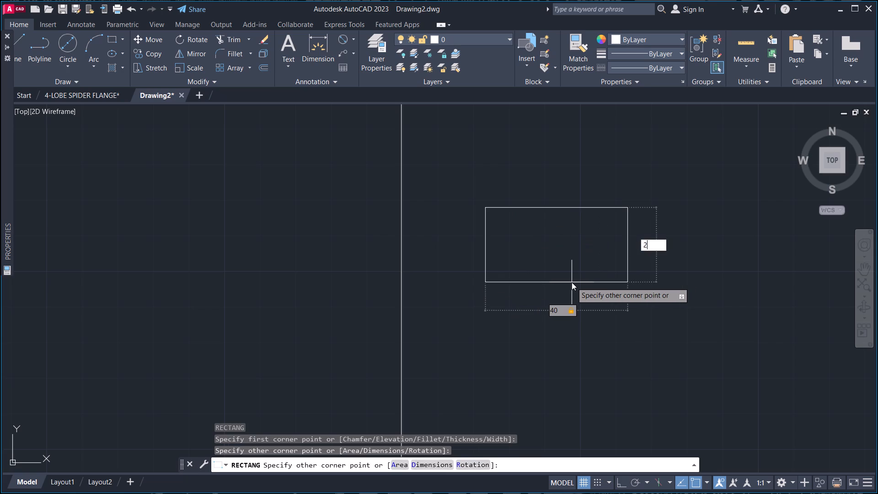
{"action": "key", "text": "Return"}
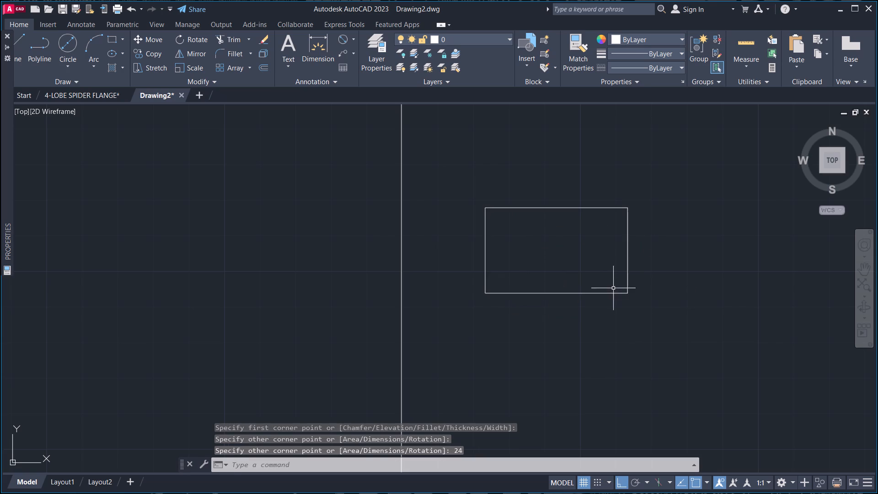
Move the 40 by 24 rectangle horizontally so the midpoint of its bottom edge lies on the vertical construction line.
{"action": "left_click", "coordinate": [578, 278]}
{"action": "left_click", "coordinate": [462, 278]}
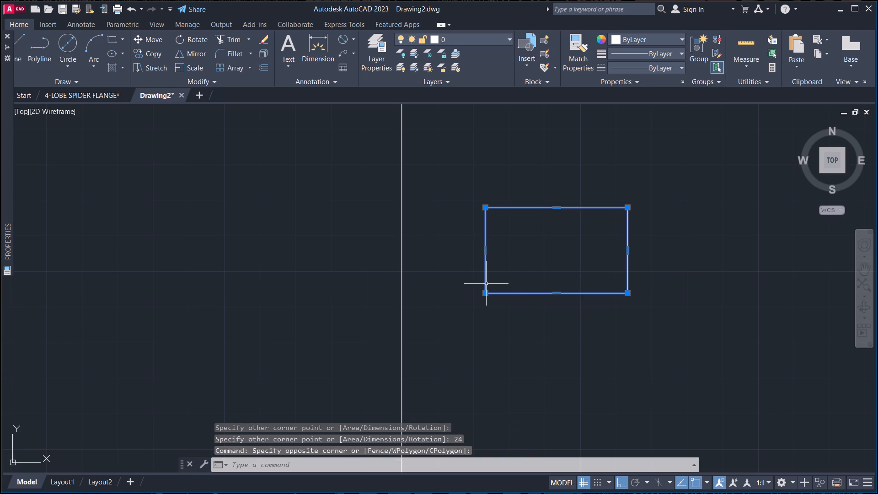
{"action": "type", "text": "M"}
{"action": "key", "text": "space"}
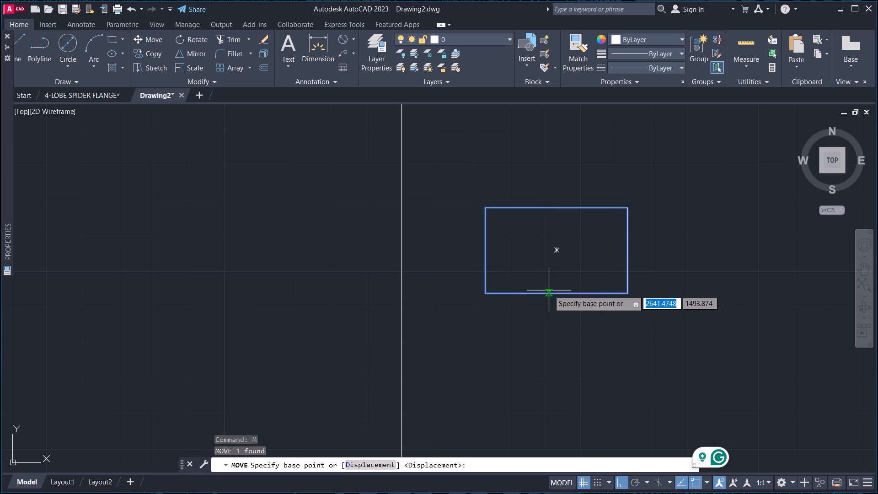
{"action": "left_click", "coordinate": [557, 292]}
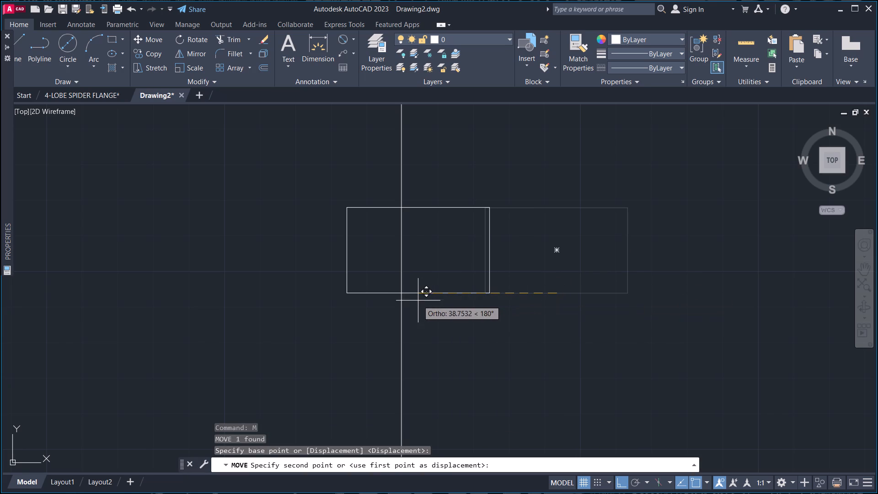
{"action": "left_click", "coordinate": [401, 293]}
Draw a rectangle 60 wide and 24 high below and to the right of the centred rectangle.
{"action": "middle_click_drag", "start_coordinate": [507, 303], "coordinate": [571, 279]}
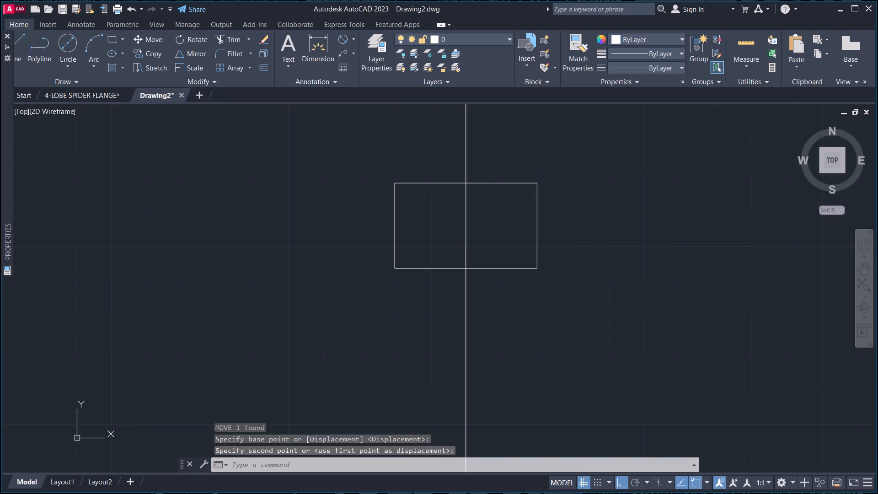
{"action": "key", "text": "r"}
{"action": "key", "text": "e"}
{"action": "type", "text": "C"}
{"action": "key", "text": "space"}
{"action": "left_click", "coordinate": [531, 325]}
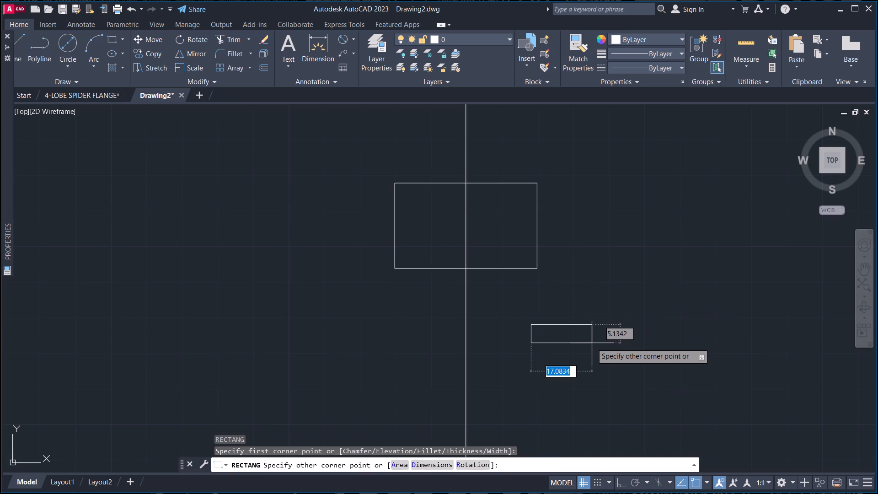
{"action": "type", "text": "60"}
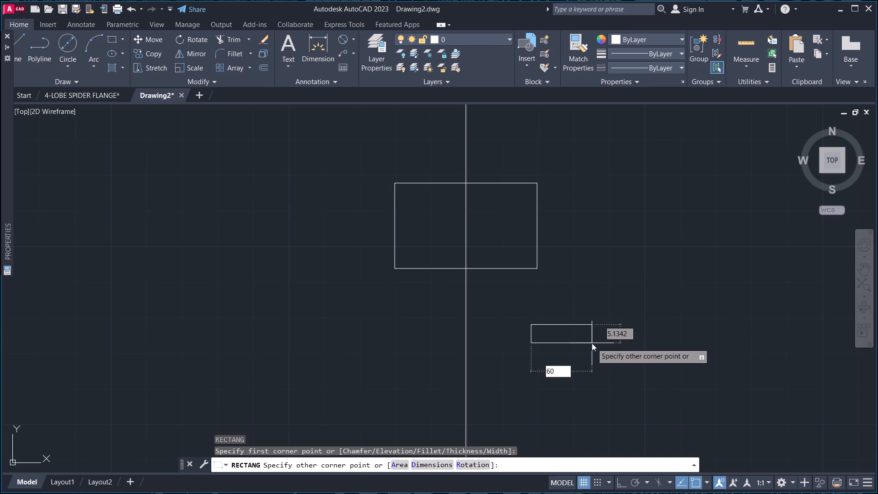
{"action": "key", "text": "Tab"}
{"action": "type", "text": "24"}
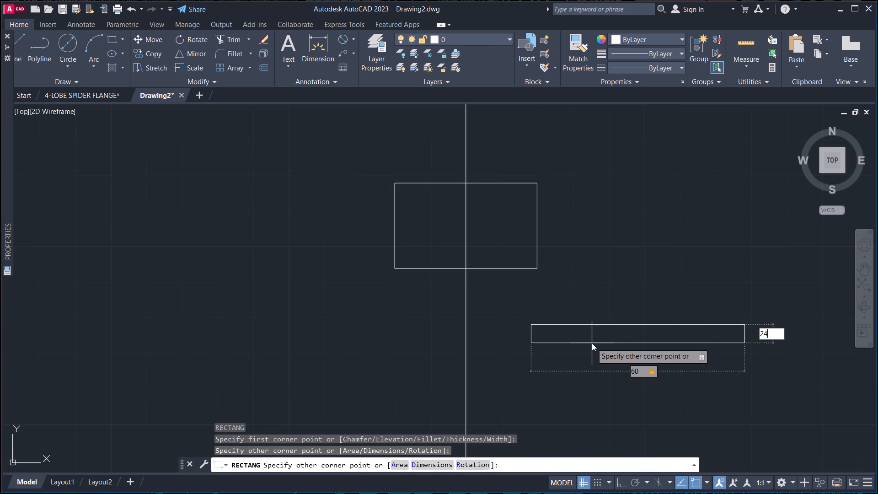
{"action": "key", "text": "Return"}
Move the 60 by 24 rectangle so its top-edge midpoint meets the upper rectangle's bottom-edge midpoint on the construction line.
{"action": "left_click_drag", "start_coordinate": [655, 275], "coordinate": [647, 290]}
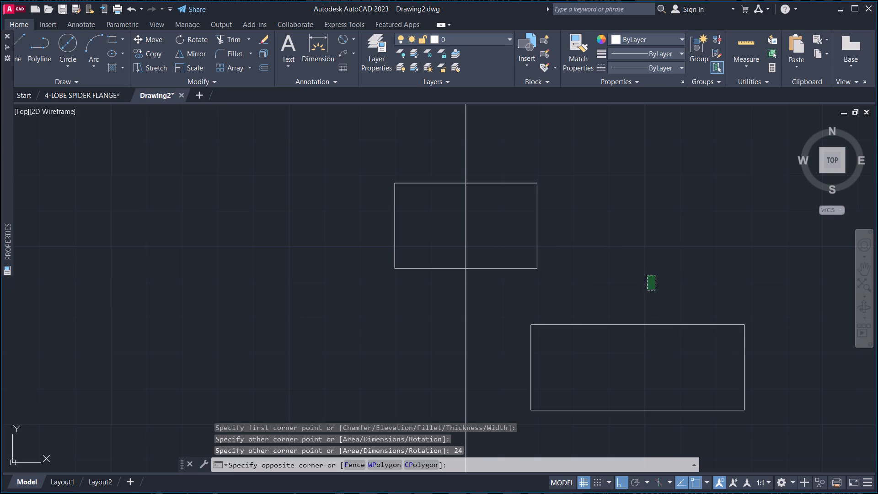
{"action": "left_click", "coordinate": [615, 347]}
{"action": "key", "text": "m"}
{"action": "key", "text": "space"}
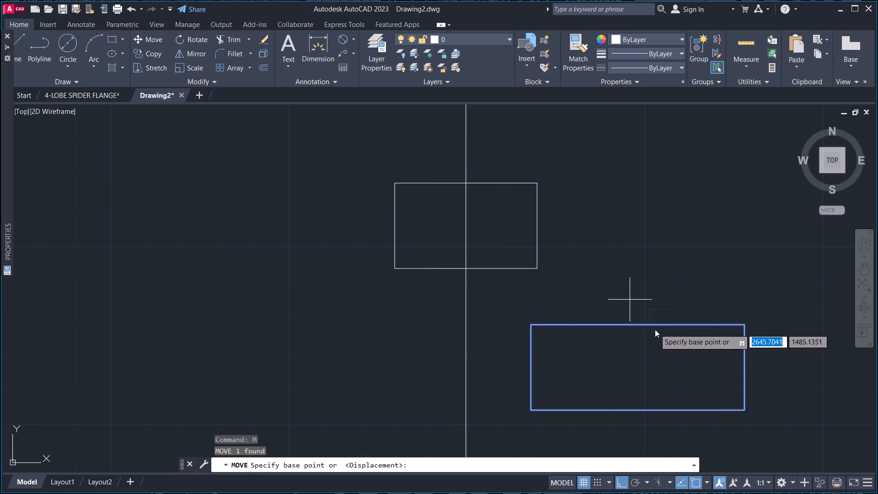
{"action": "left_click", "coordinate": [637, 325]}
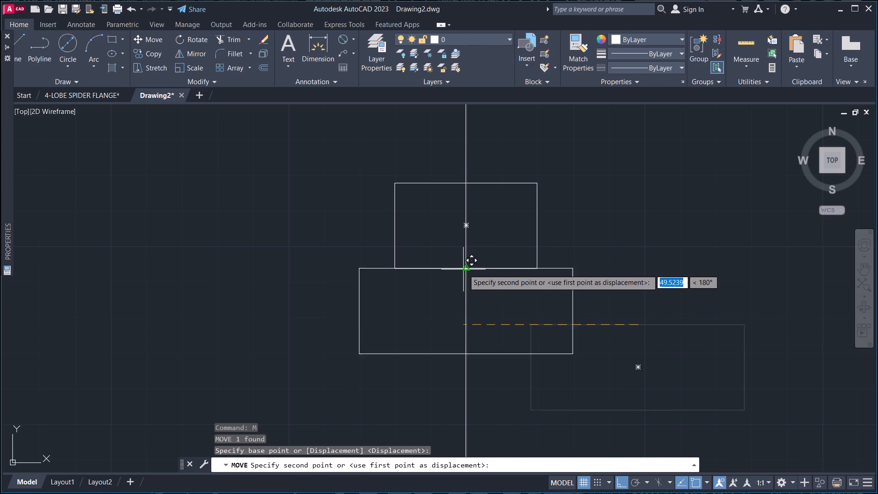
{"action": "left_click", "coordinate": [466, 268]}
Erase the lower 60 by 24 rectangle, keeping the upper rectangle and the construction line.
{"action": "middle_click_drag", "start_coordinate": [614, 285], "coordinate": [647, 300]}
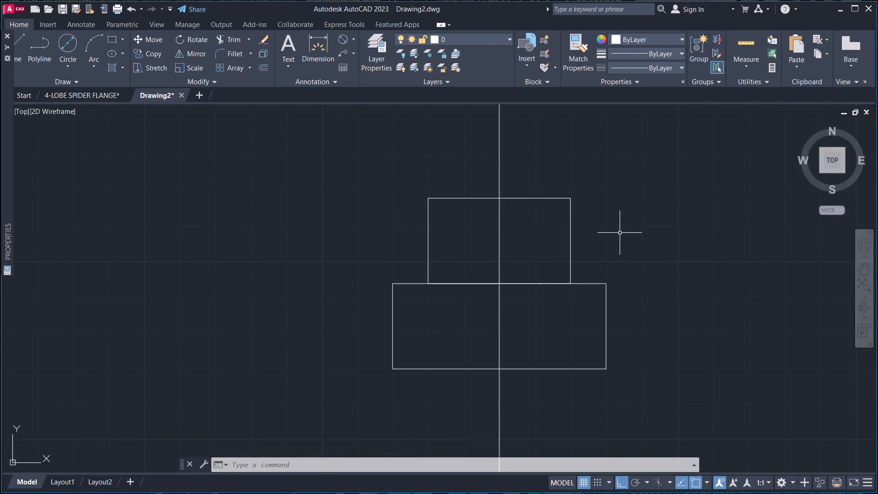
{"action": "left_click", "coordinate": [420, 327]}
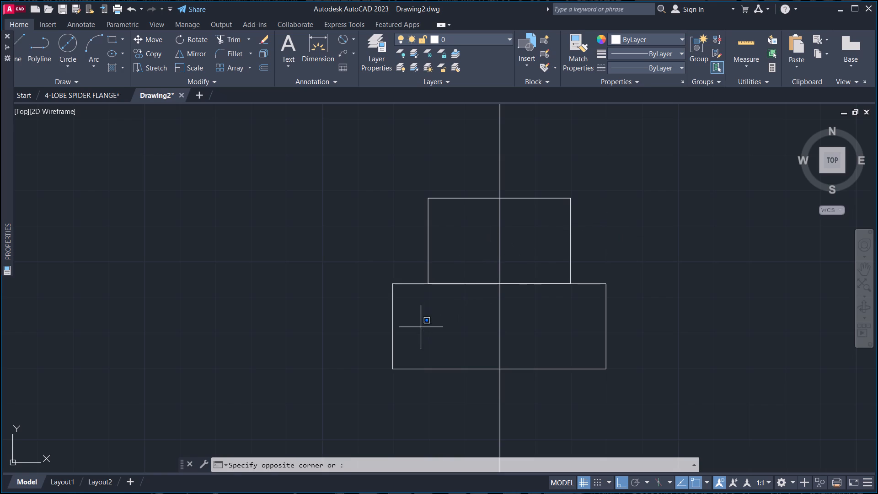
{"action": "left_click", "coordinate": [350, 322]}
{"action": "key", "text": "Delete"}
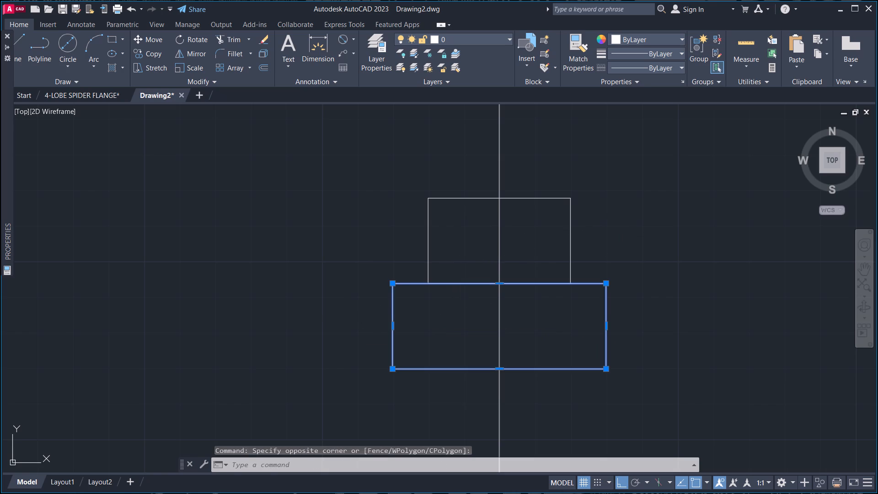
Draw a rectangle 30 wide and 24 high above and to the left of the centred 40 by 24 rectangle.
{"action": "middle_click_drag", "start_coordinate": [466, 253], "coordinate": [380, 321]}
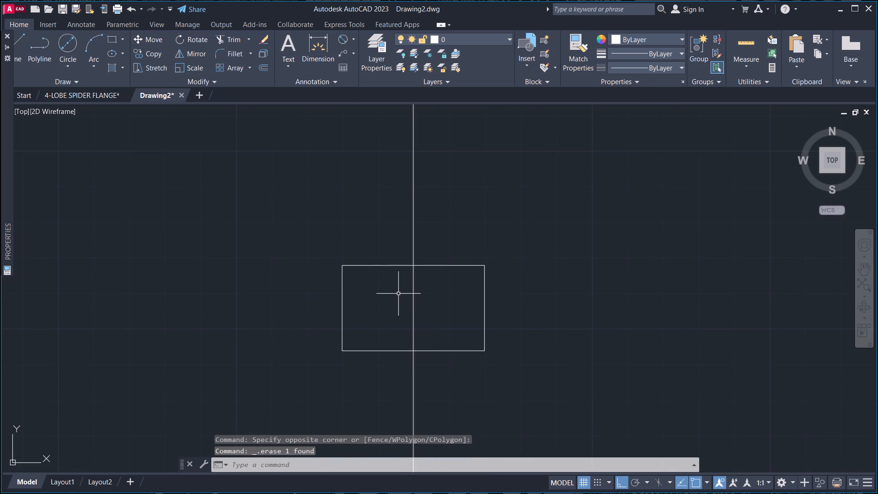
{"action": "key", "text": "r"}
{"action": "key", "text": "e"}
{"action": "key", "text": "c"}
{"action": "key", "text": "space"}
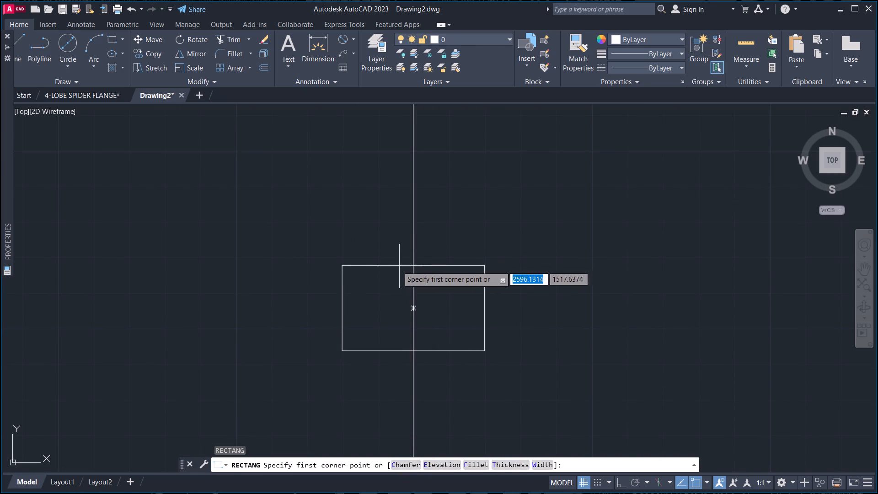
{"action": "left_click", "coordinate": [283, 159]}
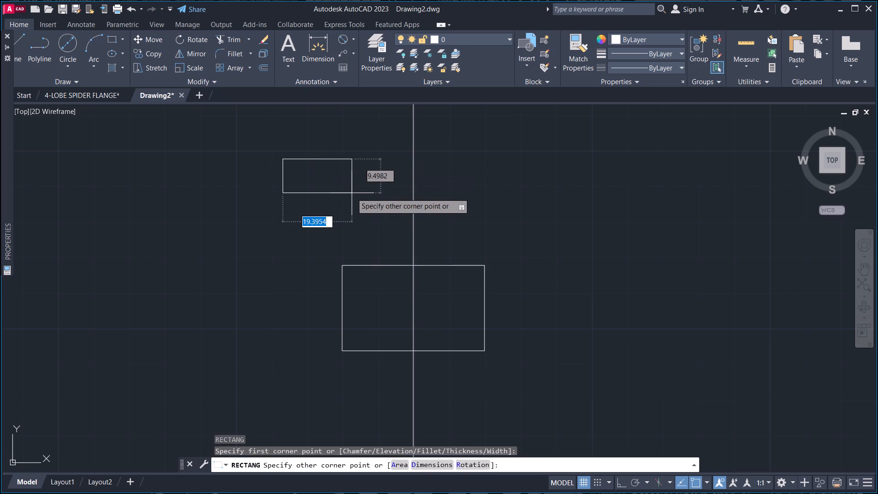
{"action": "type", "text": "30"}
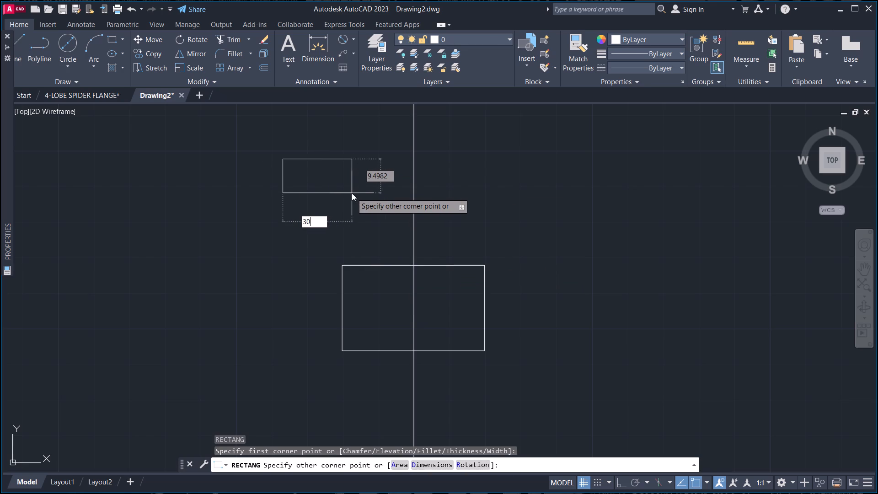
{"action": "key", "text": "Tab"}
{"action": "key", "text": "3"}
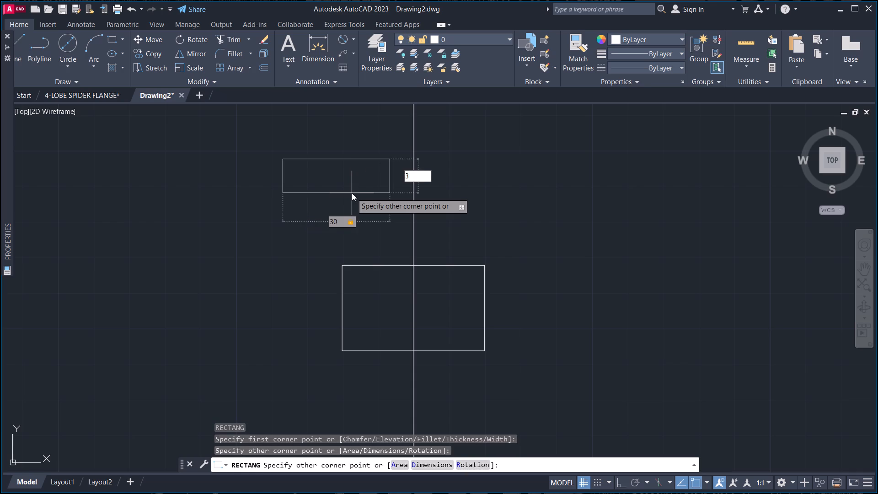
{"action": "key", "text": "BackSpace"}
{"action": "type", "text": "24"}
{"action": "key", "text": "Return"}
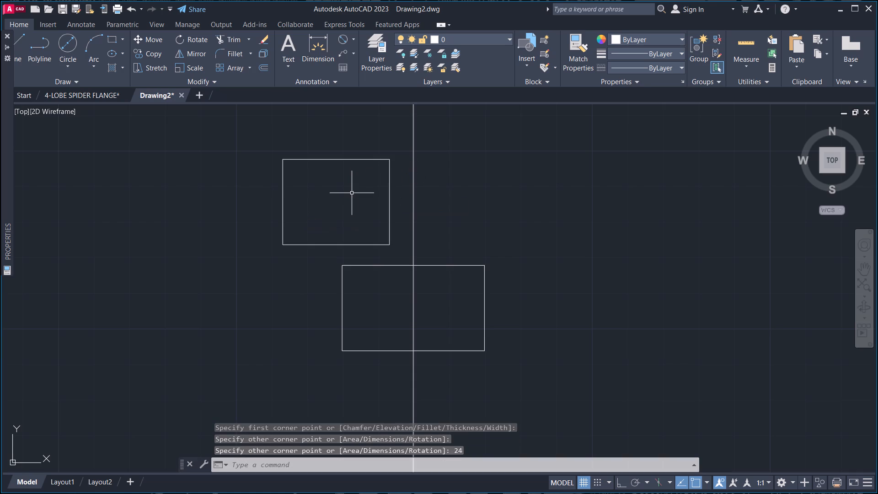
Move the 30 by 24 rectangle so its bottom-edge midpoint meets the 40 by 24 rectangle's top-edge midpoint on the construction line.
{"action": "left_click", "coordinate": [333, 191]}
{"action": "left_click", "coordinate": [254, 207]}
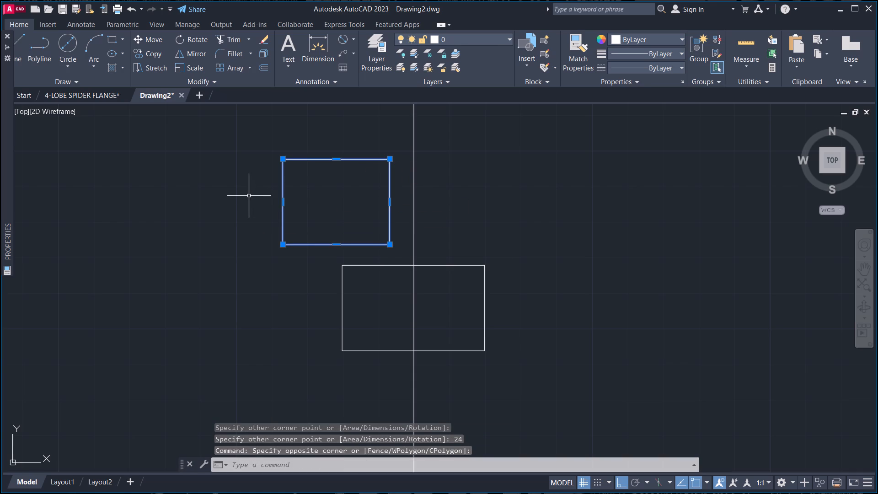
{"action": "key", "text": "m"}
{"action": "key", "text": "space"}
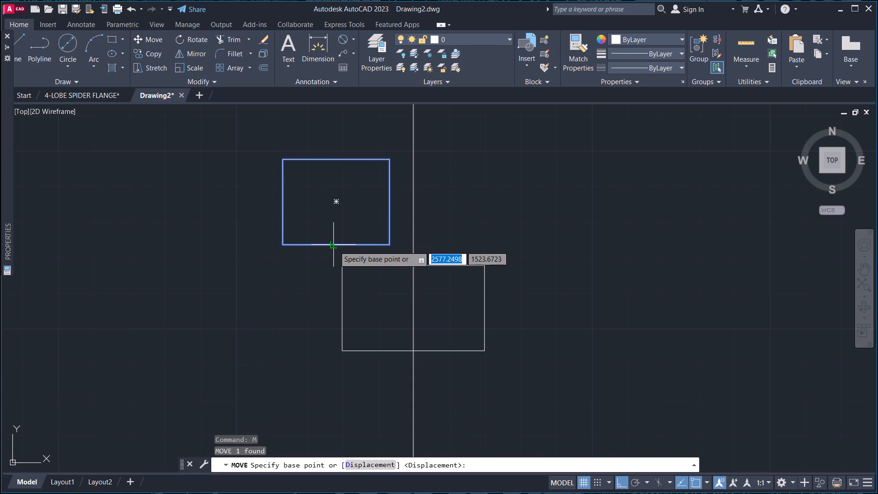
{"action": "left_click", "coordinate": [334, 246]}
{"action": "left_click", "coordinate": [346, 239]}
{"action": "left_click_drag", "start_coordinate": [360, 238], "coordinate": [351, 241]}
{"action": "left_click", "coordinate": [307, 254]}
{"action": "type", "text": "M"}
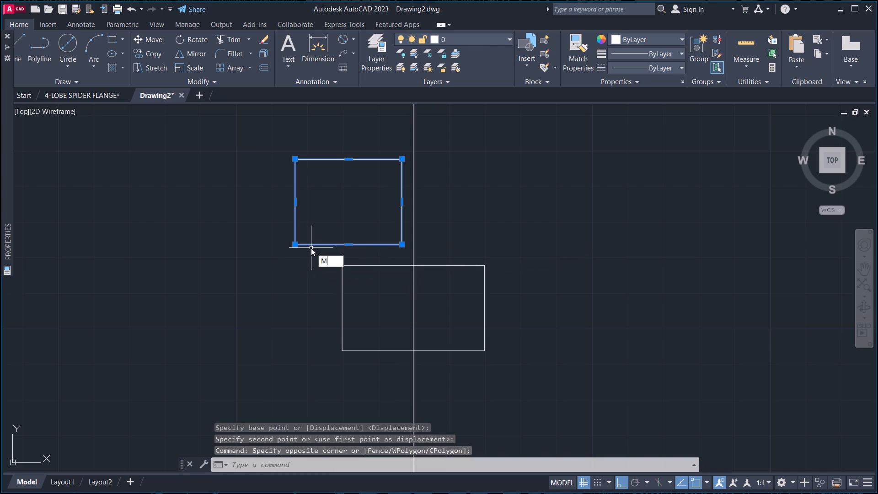
{"action": "key", "text": "space"}
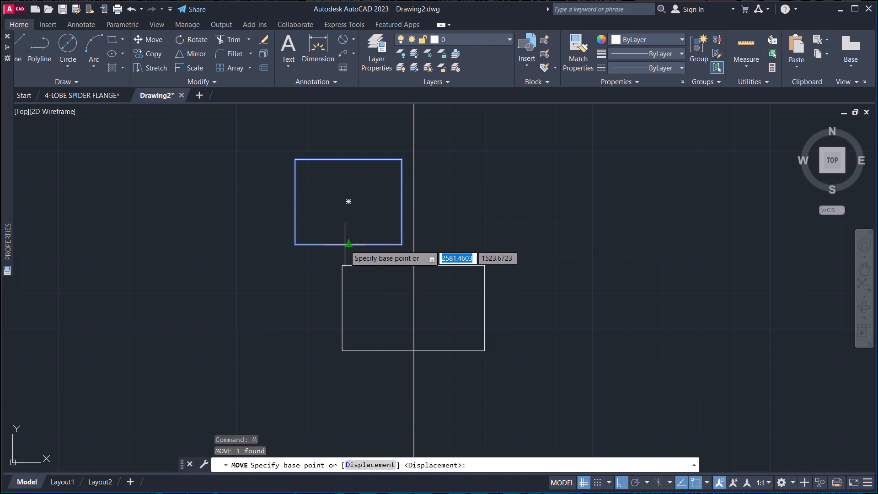
{"action": "left_click", "coordinate": [350, 245]}
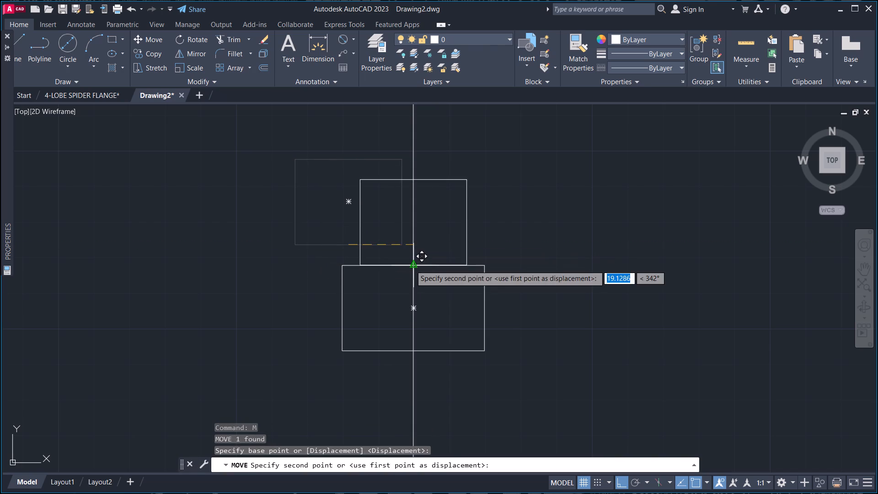
{"action": "left_click", "coordinate": [411, 265]}
Draw a rectangle 20 wide and 24 high above and to the left of the two stacked rectangles.
{"action": "middle_click_drag", "start_coordinate": [416, 226], "coordinate": [430, 288]}
{"action": "middle_click_drag", "start_coordinate": [430, 277], "coordinate": [407, 293]}
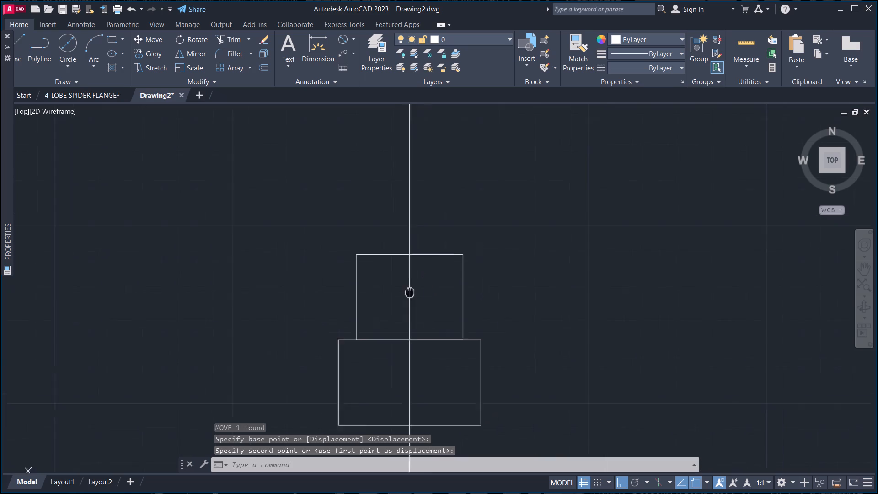
{"action": "middle_click_drag", "start_coordinate": [407, 293], "coordinate": [405, 293]}
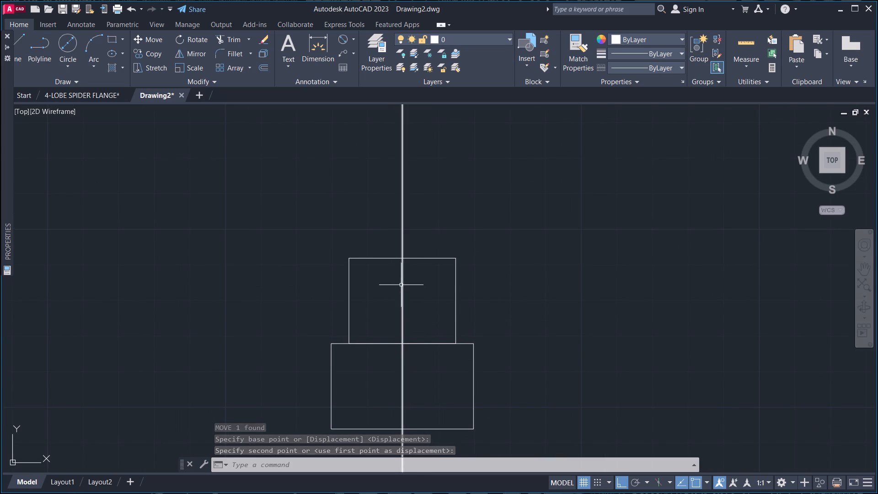
{"action": "middle_click_drag", "start_coordinate": [345, 252], "coordinate": [361, 230]}
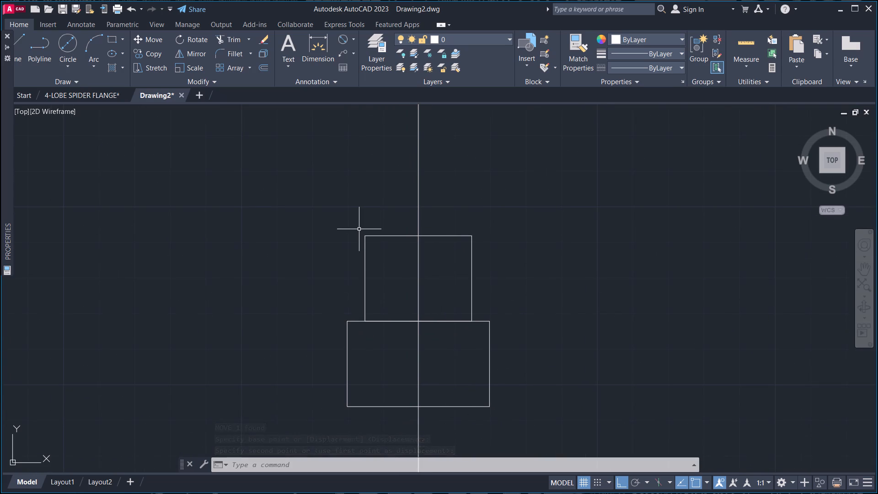
{"action": "middle_click_drag", "start_coordinate": [327, 246], "coordinate": [321, 263]}
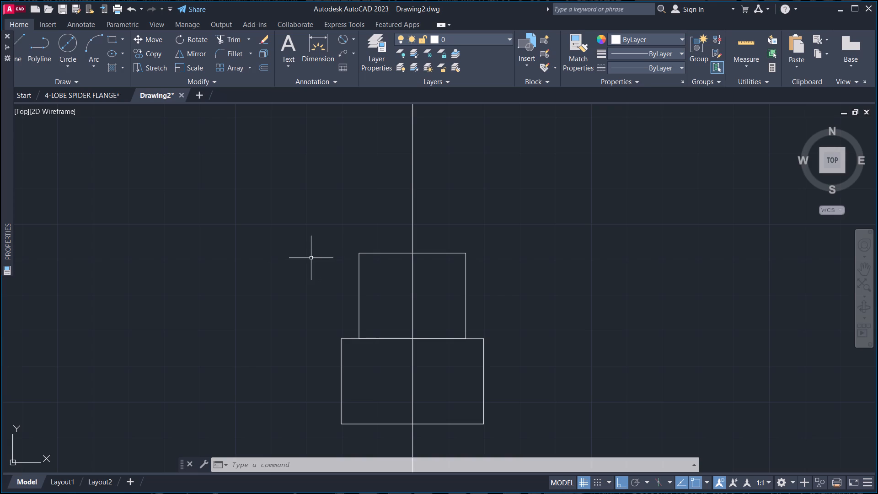
{"action": "type", "text": "REC"}
{"action": "key", "text": "space"}
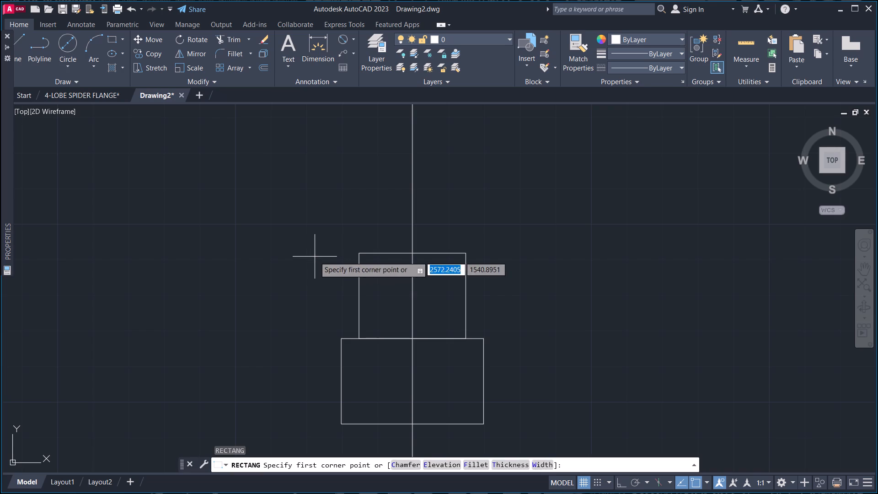
{"action": "left_click", "coordinate": [261, 195]}
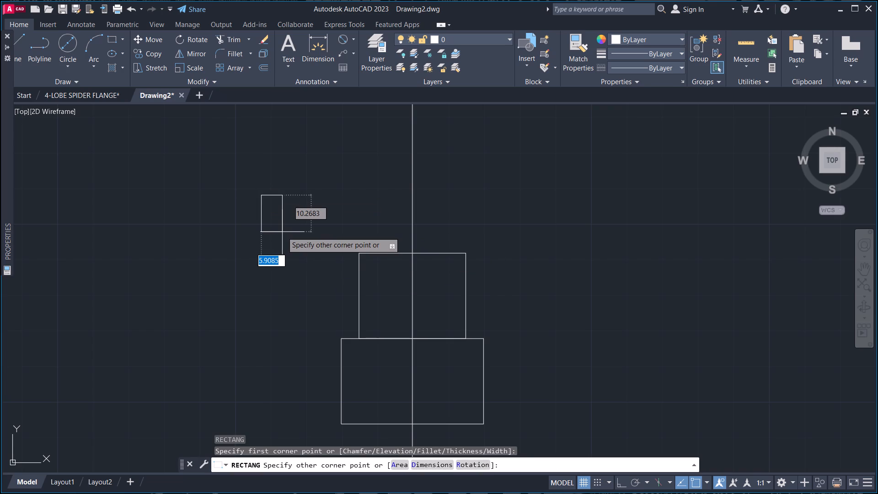
{"action": "type", "text": "20"}
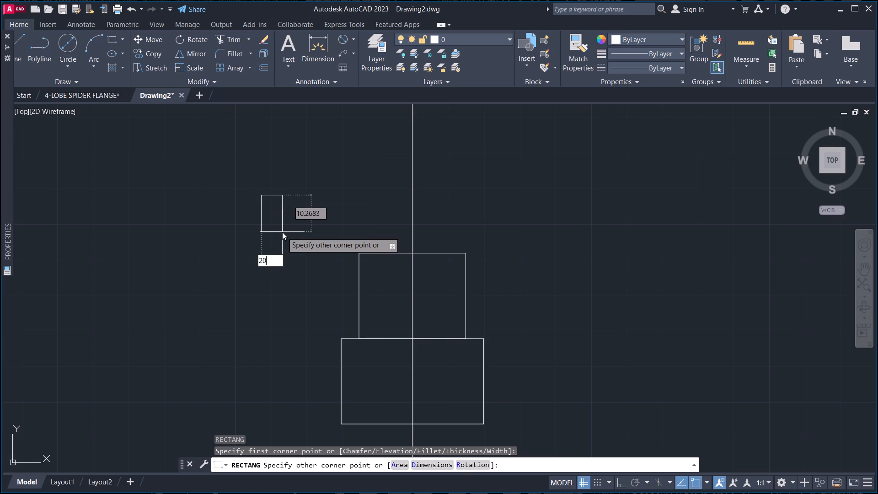
{"action": "key", "text": "Tab"}
{"action": "type", "text": "24"}
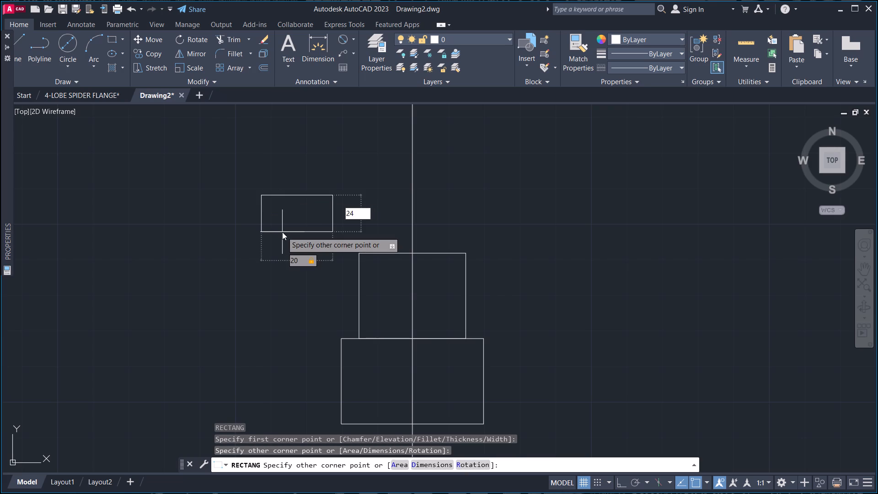
{"action": "key", "text": "Return"}
Move the 20 by 24 rectangle so its bottom-edge midpoint meets the 30 by 24 rectangle's top-edge midpoint on the construction line.
{"action": "left_click", "coordinate": [268, 236]}
{"action": "left_click", "coordinate": [218, 247]}
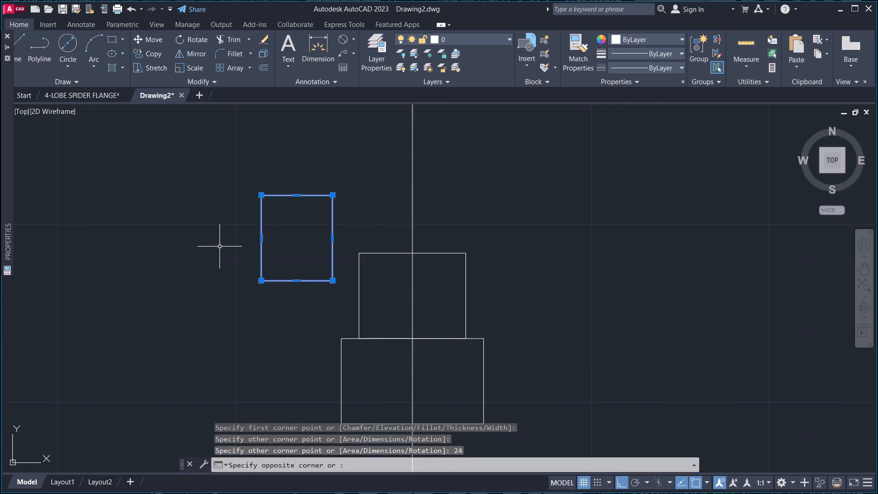
{"action": "key", "text": "m"}
{"action": "key", "text": "space"}
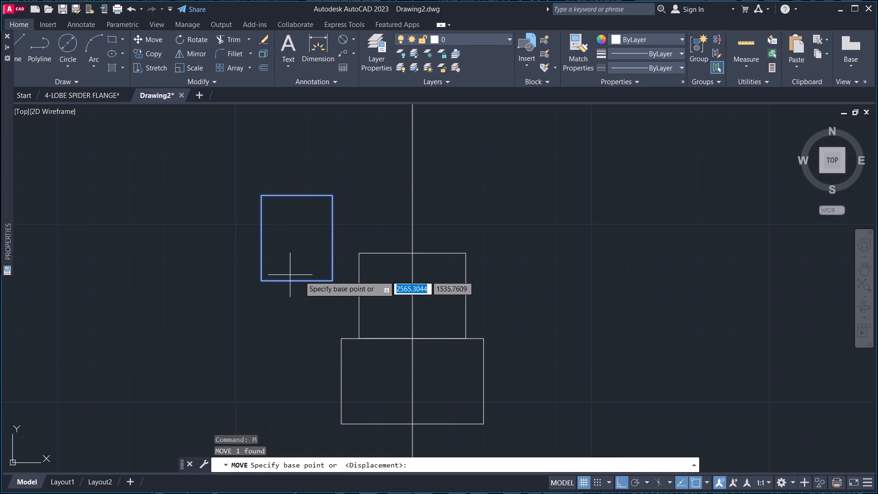
{"action": "left_click", "coordinate": [294, 280]}
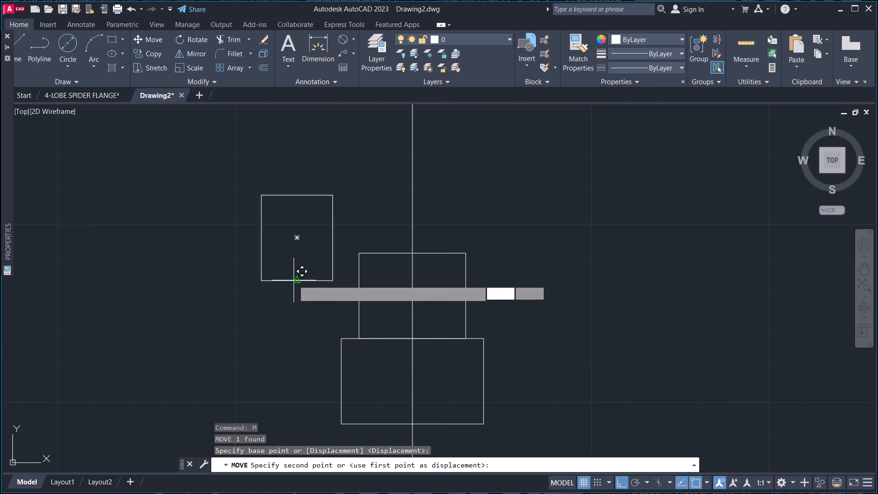
{"action": "left_click", "coordinate": [412, 252]}
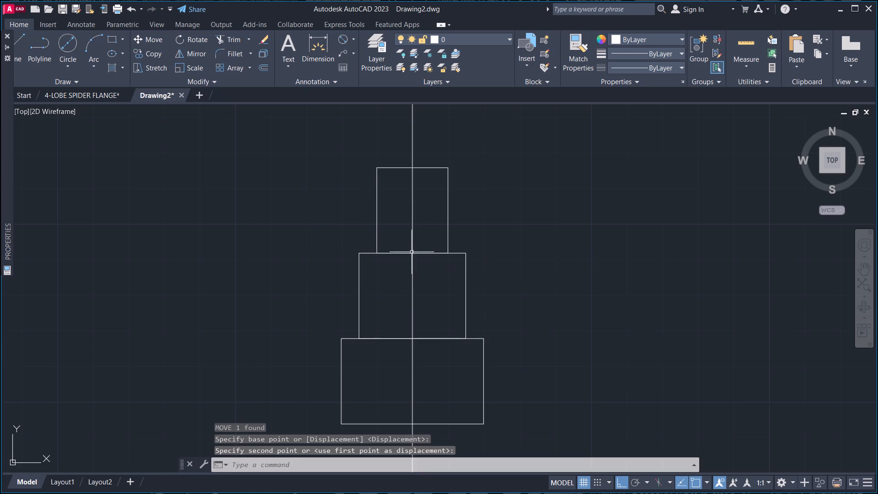
Draw a circle of radius 2 in the empty space to the right of the stacked rectangles.
{"action": "middle_click_drag", "start_coordinate": [481, 253], "coordinate": [488, 229]}
{"action": "scroll", "coordinate": [510, 239], "scroll_direction": "down", "scroll_amount": 1}
{"action": "middle_click_drag", "start_coordinate": [533, 238], "coordinate": [499, 274]}
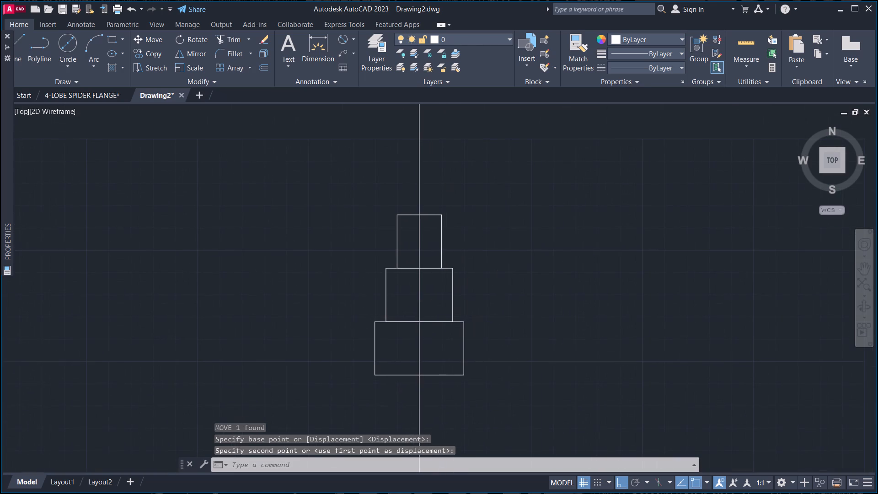
{"action": "middle_click_drag", "start_coordinate": [499, 274], "coordinate": [499, 273]}
{"action": "key", "text": "Escape"}
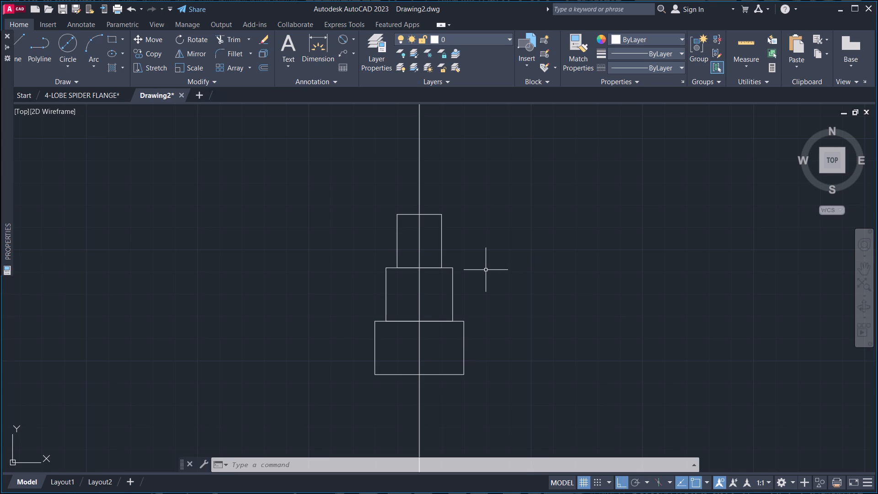
{"action": "type", "text": "C"}
{"action": "key", "text": "space"}
{"action": "left_click", "coordinate": [508, 256]}
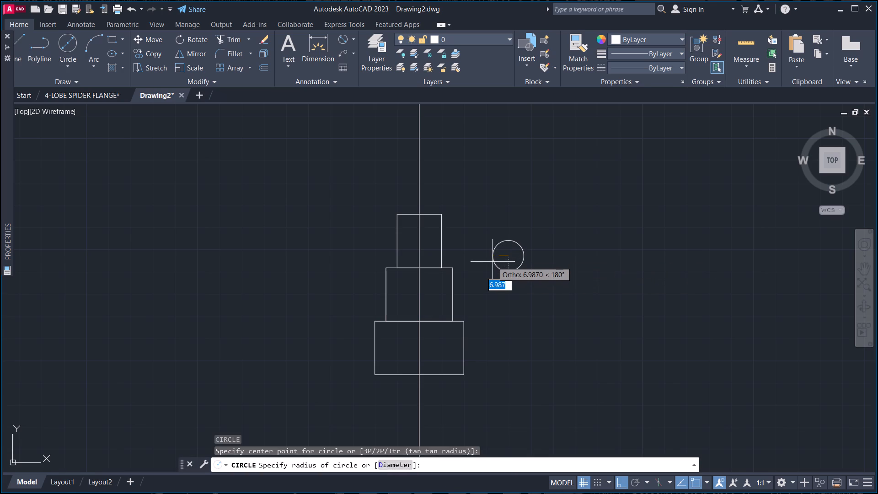
{"action": "key", "text": "2"}
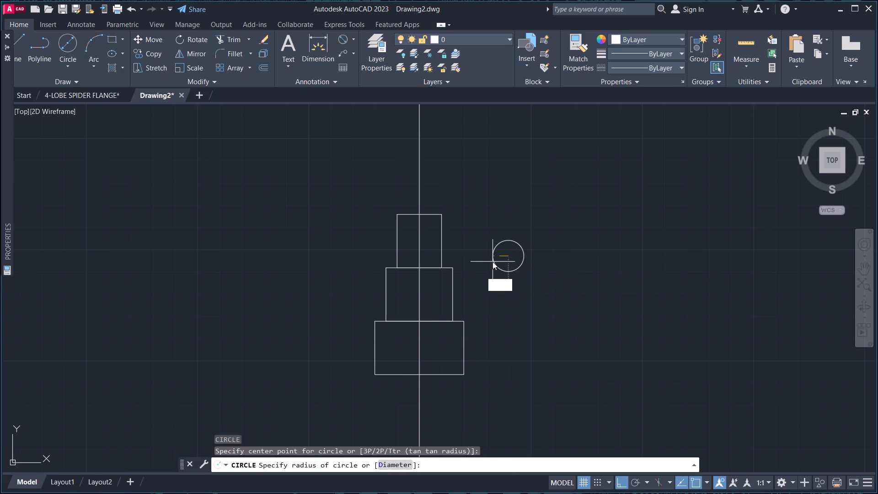
{"action": "key", "text": "Return"}
Copy the radius 2 circle horizontally 16 units to the right.
{"action": "scroll", "coordinate": [503, 262], "scroll_direction": "up", "scroll_amount": 2}
{"action": "middle_click_drag", "start_coordinate": [530, 271], "coordinate": [470, 274]}
{"action": "scroll", "coordinate": [459, 262], "scroll_direction": "up", "scroll_amount": 3}
{"action": "middle_click_drag", "start_coordinate": [519, 277], "coordinate": [457, 286]}
{"action": "left_click_drag", "start_coordinate": [453, 215], "coordinate": [442, 215]}
{"action": "left_click", "coordinate": [388, 220]}
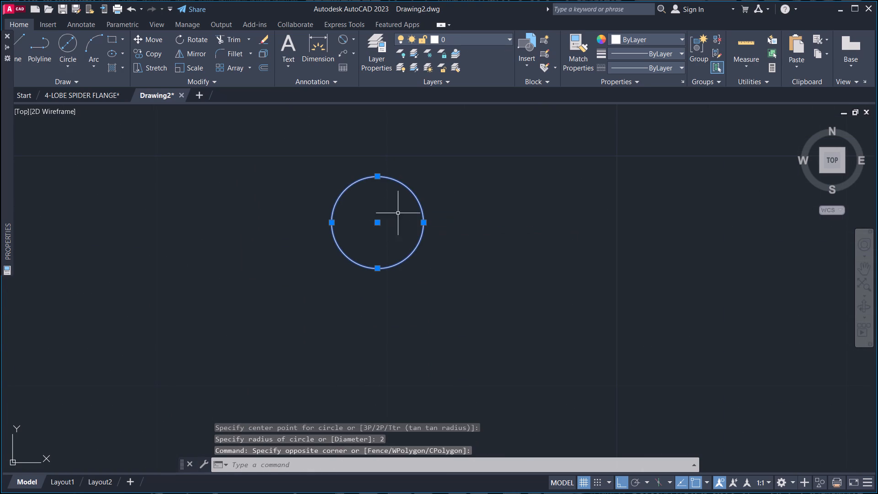
{"action": "key", "text": "c"}
{"action": "key", "text": "p"}
{"action": "key", "text": "space"}
{"action": "left_click_drag", "start_coordinate": [424, 239], "coordinate": [428, 242]}
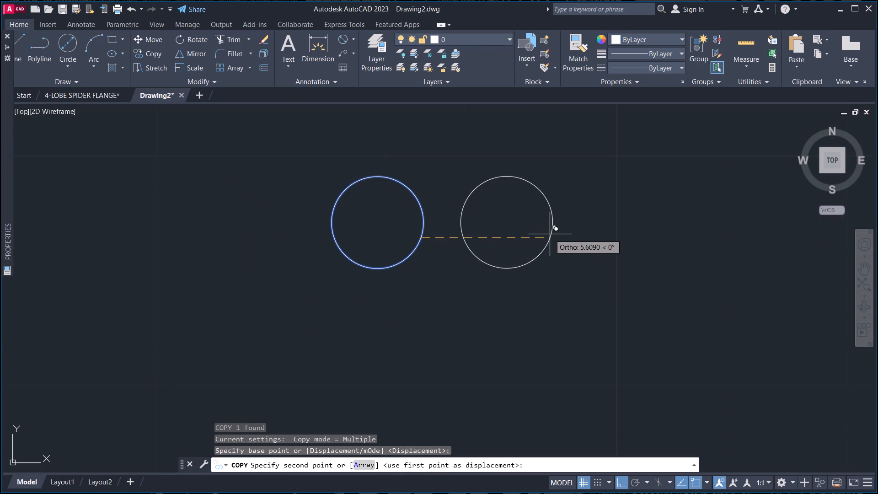
{"action": "type", "text": "16"}
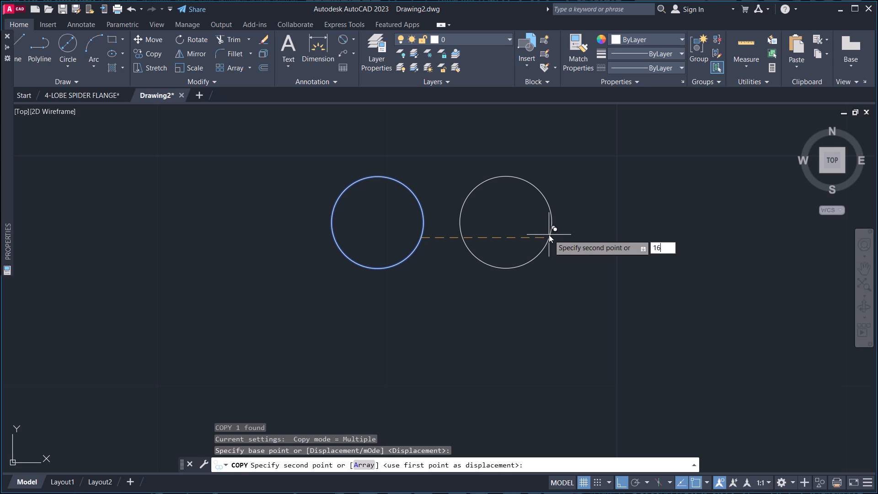
{"action": "key", "text": "Return"}
{"action": "key", "text": "Escape"}
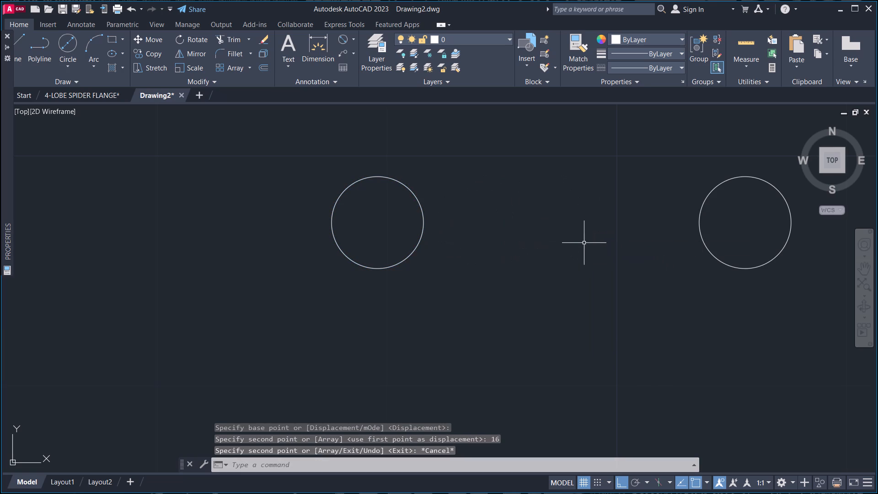
Check the horizontal spacing between the bottoms of the two circles with a linear dimension, without placing it.
{"action": "type", "text": "DLI"}
{"action": "key", "text": "space"}
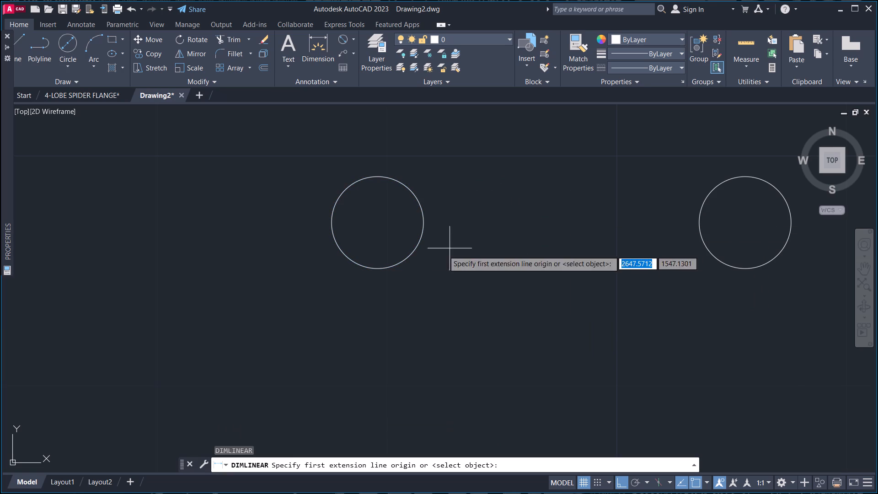
{"action": "left_click", "coordinate": [375, 269]}
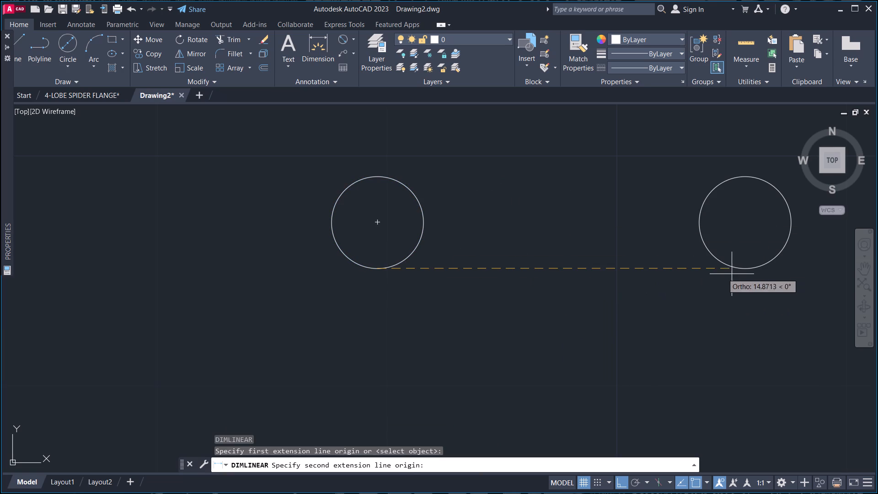
{"action": "left_click", "coordinate": [749, 269]}
{"action": "key", "text": "Escape"}
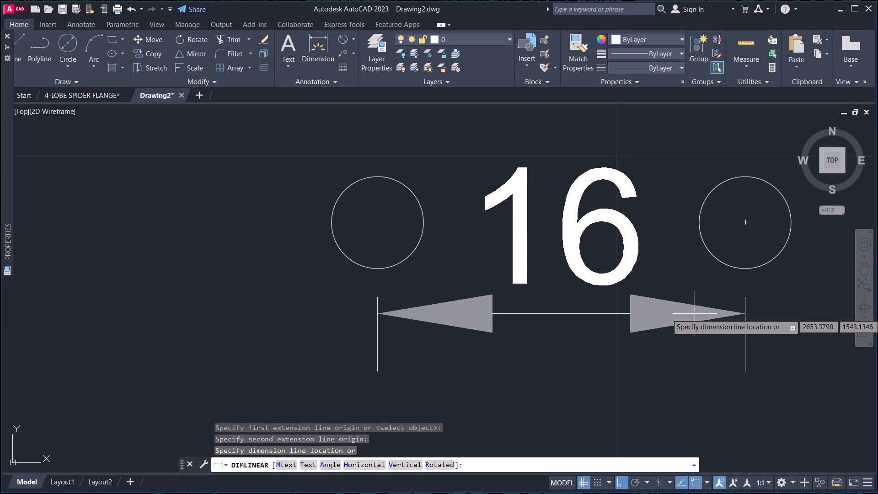
Draw two horizontal lines connecting the top quadrants and the bottom quadrants of the two radius 2 circles.
{"action": "scroll", "coordinate": [596, 290], "scroll_direction": "down", "scroll_amount": 2}
{"action": "middle_click_drag", "start_coordinate": [592, 288], "coordinate": [526, 287]}
{"action": "scroll", "coordinate": [493, 263], "scroll_direction": "down", "scroll_amount": 2}
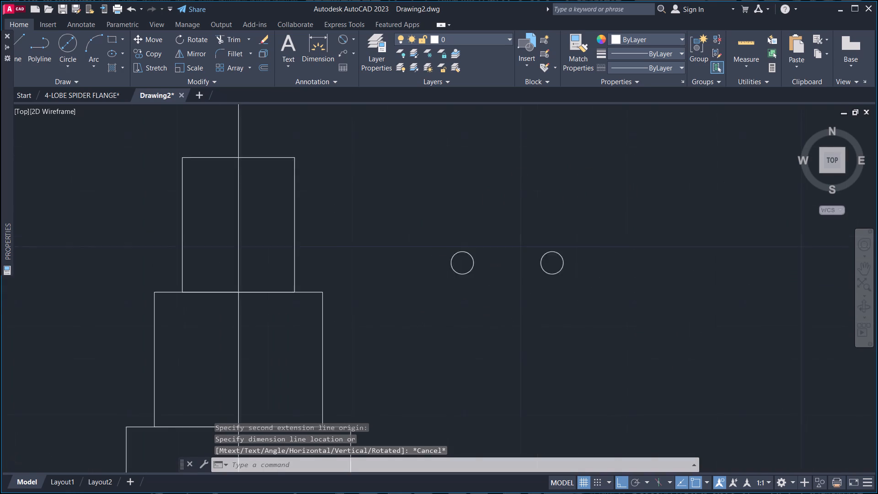
{"action": "middle_click_drag", "start_coordinate": [527, 268], "coordinate": [554, 273]}
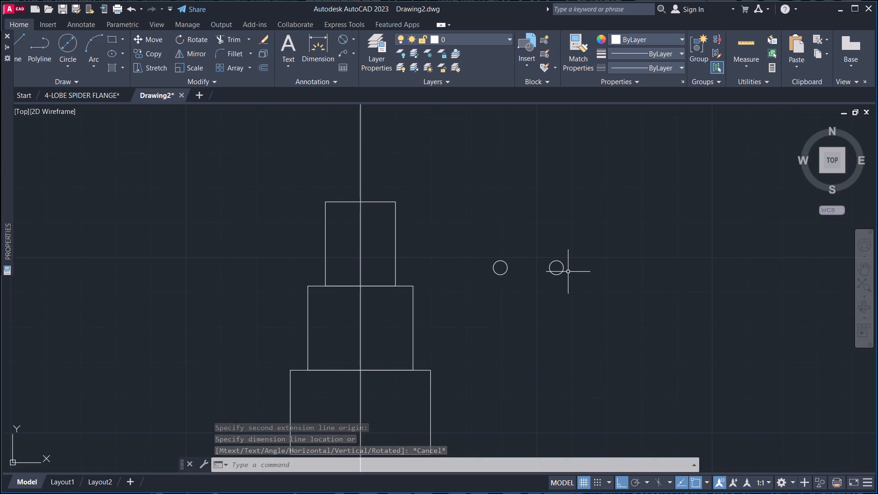
{"action": "key", "text": "l"}
{"action": "key", "text": "space"}
{"action": "scroll", "coordinate": [500, 263], "scroll_direction": "up", "scroll_amount": 2}
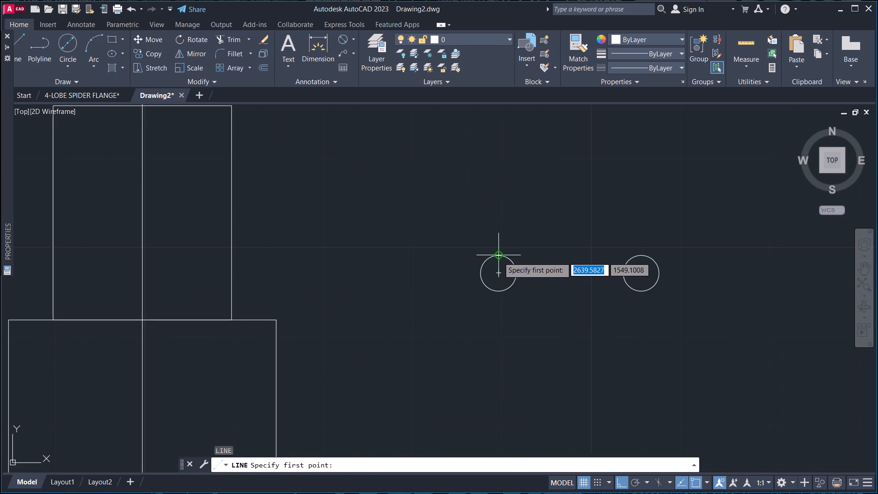
{"action": "left_click", "coordinate": [498, 257]}
{"action": "left_click", "coordinate": [639, 253]}
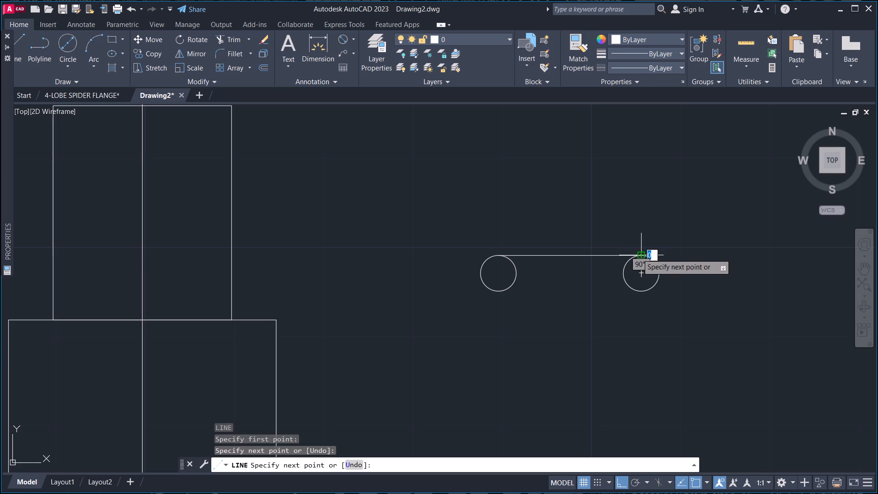
{"action": "key", "text": "Escape"}
{"action": "key", "text": "space"}
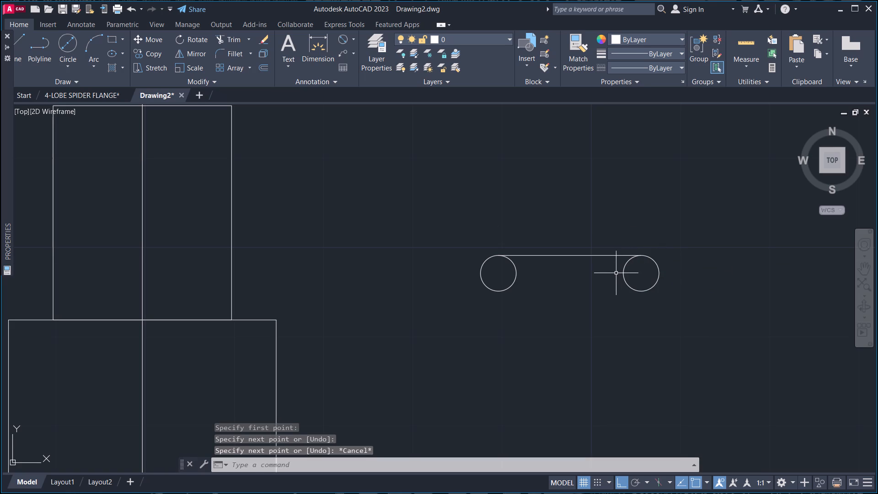
{"action": "left_click", "coordinate": [498, 293]}
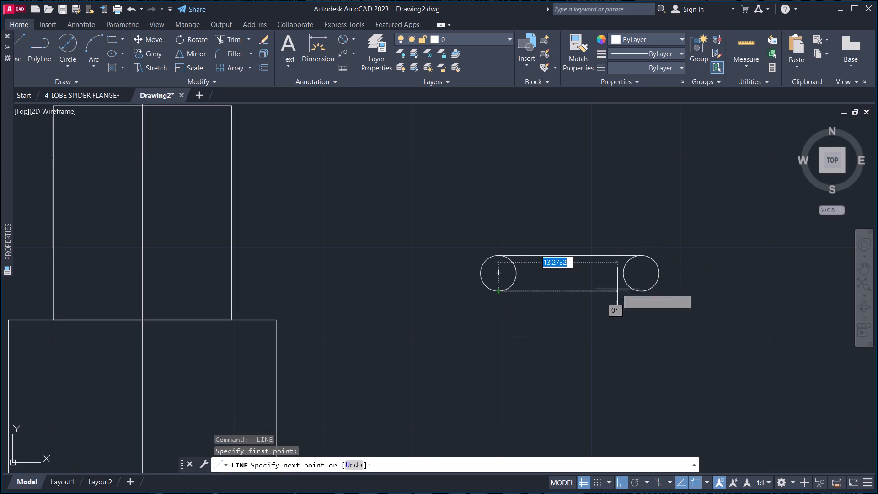
{"action": "left_click", "coordinate": [642, 291]}
{"action": "key", "text": "space"}
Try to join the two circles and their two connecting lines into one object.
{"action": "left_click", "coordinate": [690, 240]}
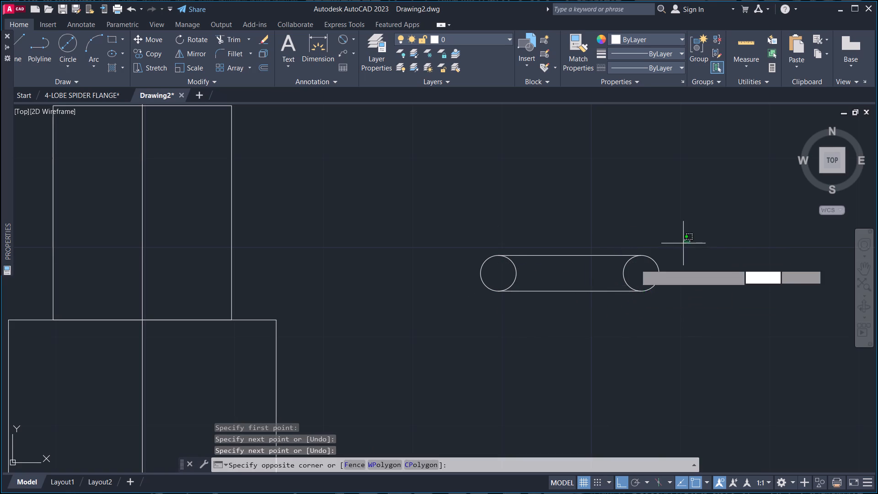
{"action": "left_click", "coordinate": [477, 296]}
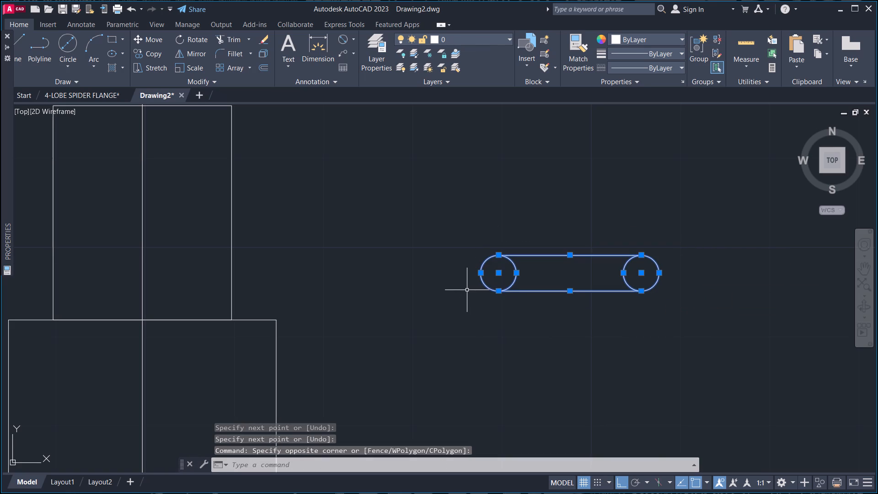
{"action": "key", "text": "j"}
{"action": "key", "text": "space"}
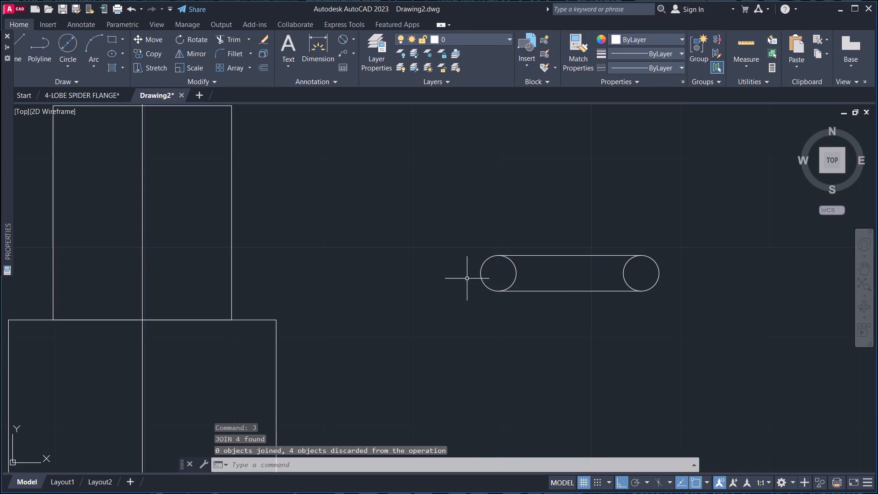
Trim away the inner halves of both circles to leave a closed slot outline.
{"action": "key", "text": "r"}
{"action": "key", "text": "BackSpace"}
{"action": "key", "text": "t"}
{"action": "key", "text": "r"}
{"action": "key", "text": "space"}
{"action": "left_click", "coordinate": [516, 272]}
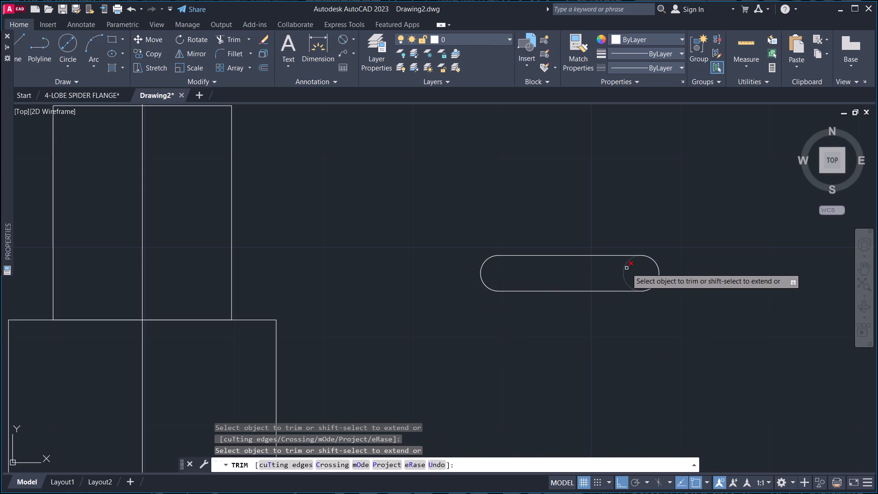
{"action": "left_click", "coordinate": [626, 268]}
{"action": "key", "text": "Escape"}
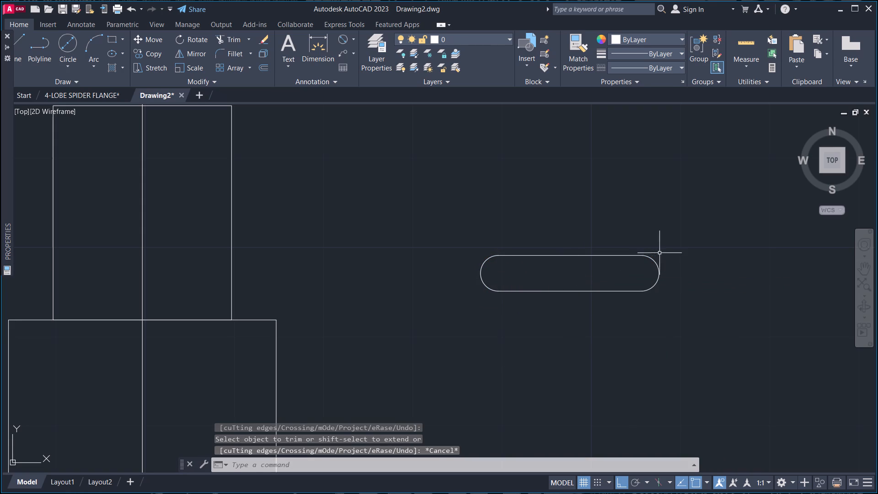
Join the slot's two arcs and two lines into a single polyline.
{"action": "left_click", "coordinate": [668, 244]}
{"action": "left_click", "coordinate": [461, 293]}
{"action": "key", "text": "j"}
{"action": "key", "text": "space"}
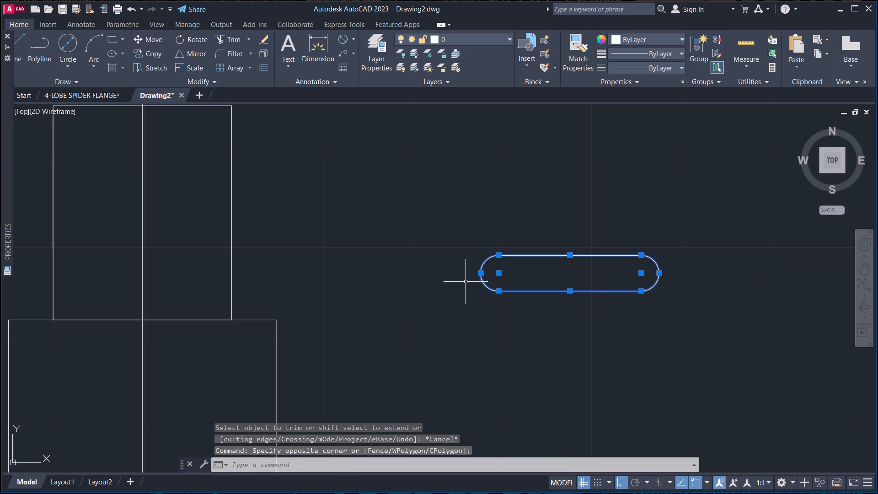
Rotate the slot 90 degrees clockwise so it is vertical, using a base point between it and the stacked rectangles.
{"action": "left_click", "coordinate": [593, 216]}
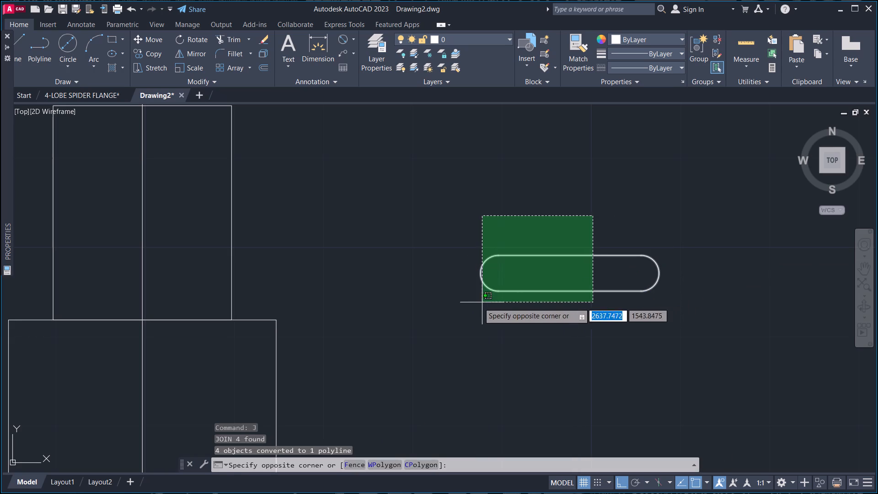
{"action": "left_click", "coordinate": [474, 305]}
{"action": "middle_click_drag", "start_coordinate": [550, 301], "coordinate": [574, 327]}
{"action": "scroll", "coordinate": [574, 326], "scroll_direction": "down", "scroll_amount": 1}
{"action": "middle_click_drag", "start_coordinate": [574, 331], "coordinate": [664, 332]}
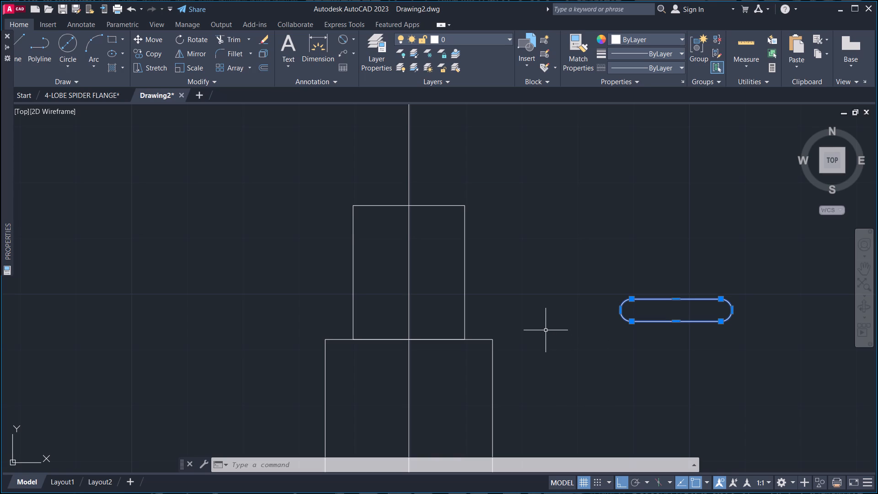
{"action": "middle_click_drag", "start_coordinate": [493, 317], "coordinate": [513, 268]}
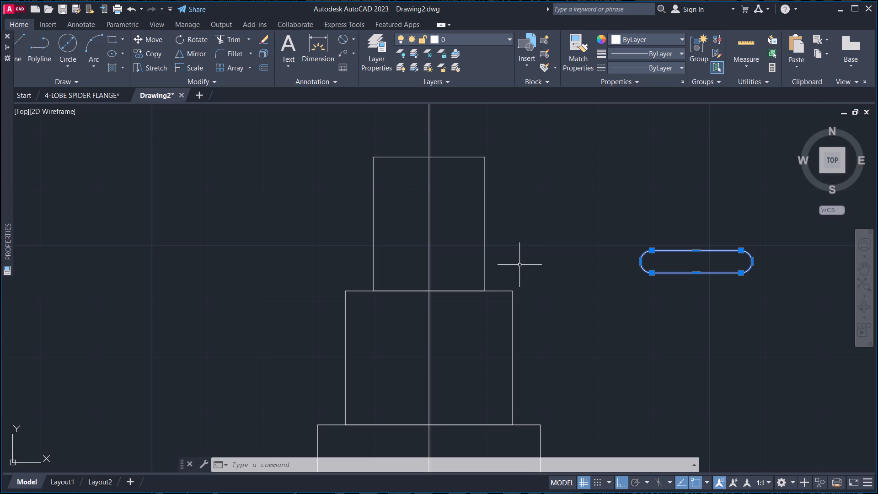
{"action": "key", "text": "r"}
{"action": "key", "text": "o"}
{"action": "key", "text": "space"}
{"action": "left_click", "coordinate": [587, 265]}
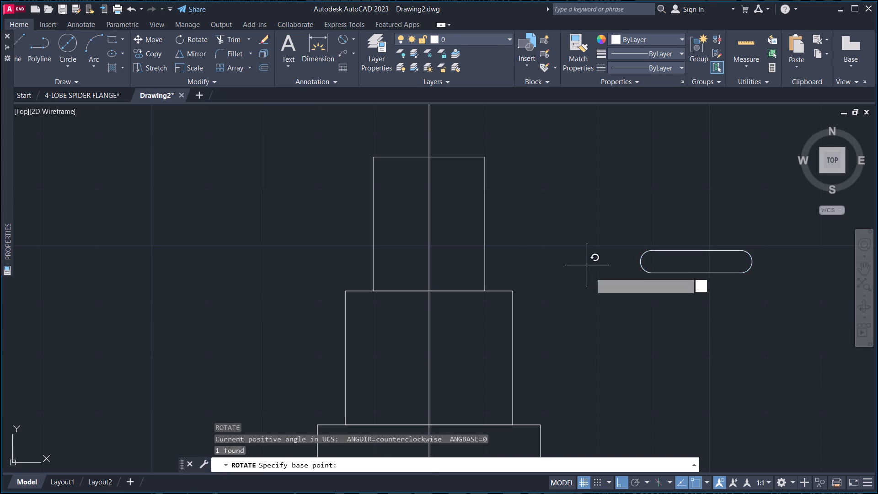
{"action": "left_click", "coordinate": [618, 339]}
Move the vertical slot by its bottom quadrant onto the construction line inside the topmost rectangle.
{"action": "middle_click_drag", "start_coordinate": [626, 334], "coordinate": [638, 287]}
{"action": "left_click_drag", "start_coordinate": [638, 287], "coordinate": [601, 309]}
{"action": "left_click", "coordinate": [580, 317]}
{"action": "type", "text": "M"}
{"action": "key", "text": "space"}
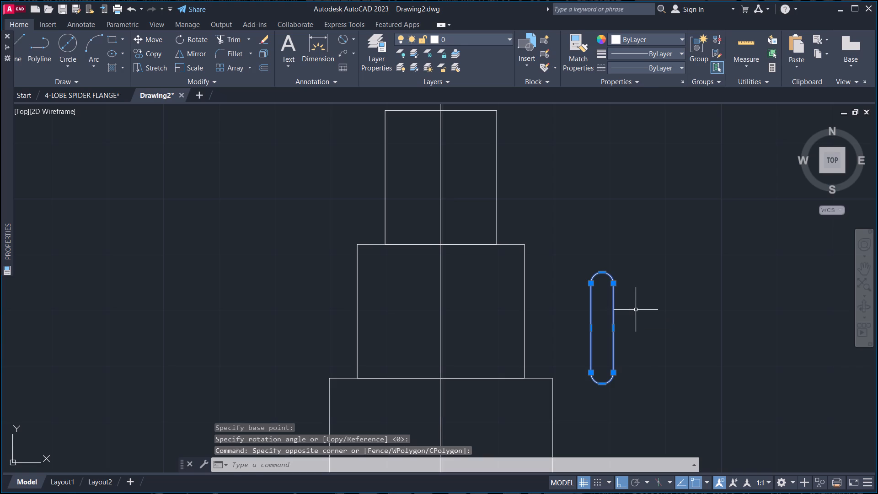
{"action": "left_click", "coordinate": [601, 385]}
{"action": "middle_click_drag", "start_coordinate": [489, 236], "coordinate": [567, 299]}
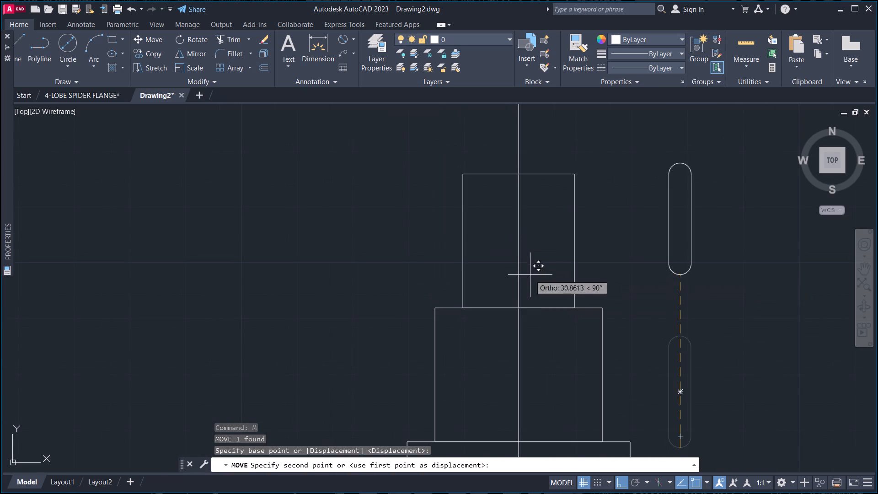
{"action": "left_click", "coordinate": [516, 281]}
{"action": "middle_click_drag", "start_coordinate": [552, 253], "coordinate": [556, 253]}
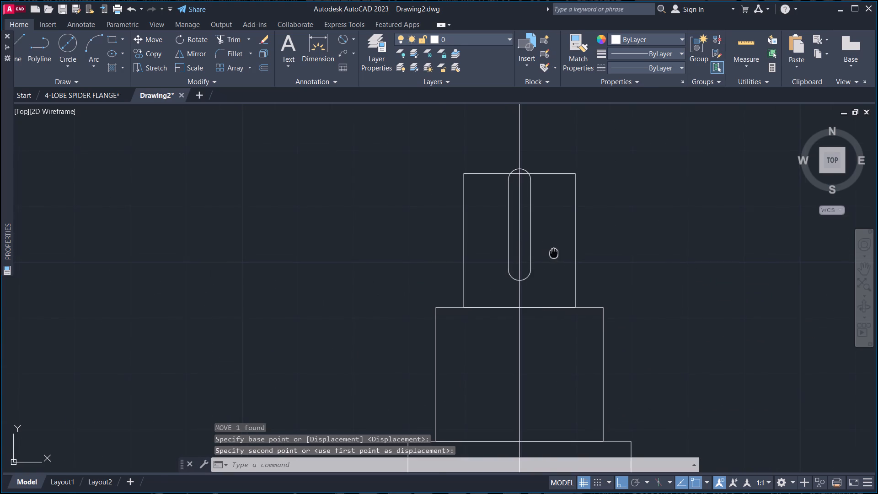
{"action": "middle_click_drag", "start_coordinate": [556, 253], "coordinate": [584, 260]}
{"action": "key", "text": "Escape"}
Move the slot about 2.8 straight down along the construction line so it sits inside the topmost rectangle.
{"action": "left_click", "coordinate": [575, 244]}
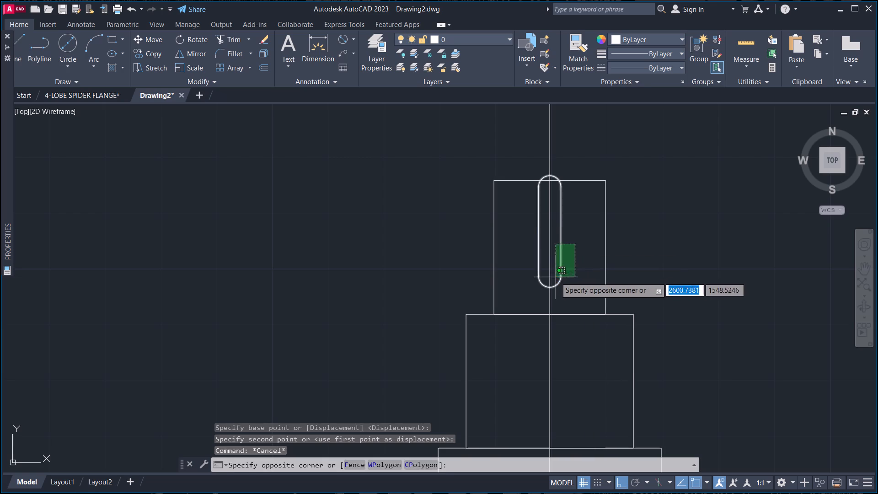
{"action": "left_click", "coordinate": [556, 277]}
{"action": "key", "text": "m"}
{"action": "key", "text": "space"}
{"action": "left_click", "coordinate": [655, 222]}
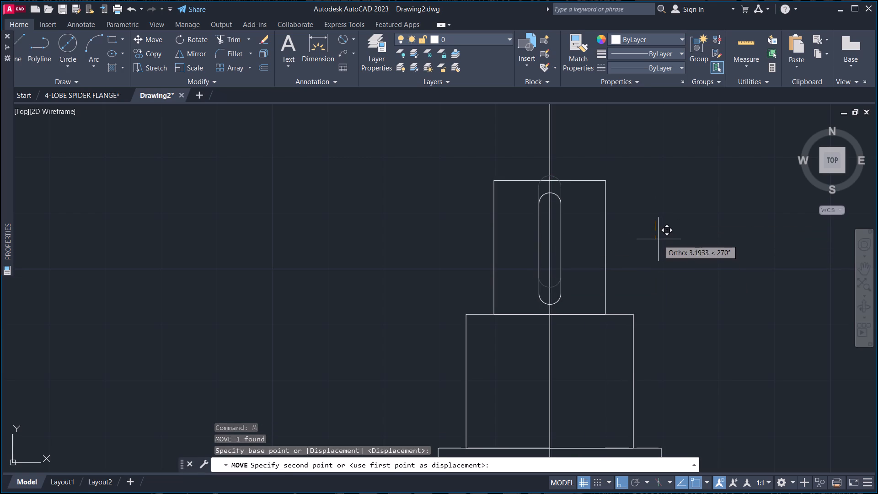
{"action": "left_click", "coordinate": [658, 237]}
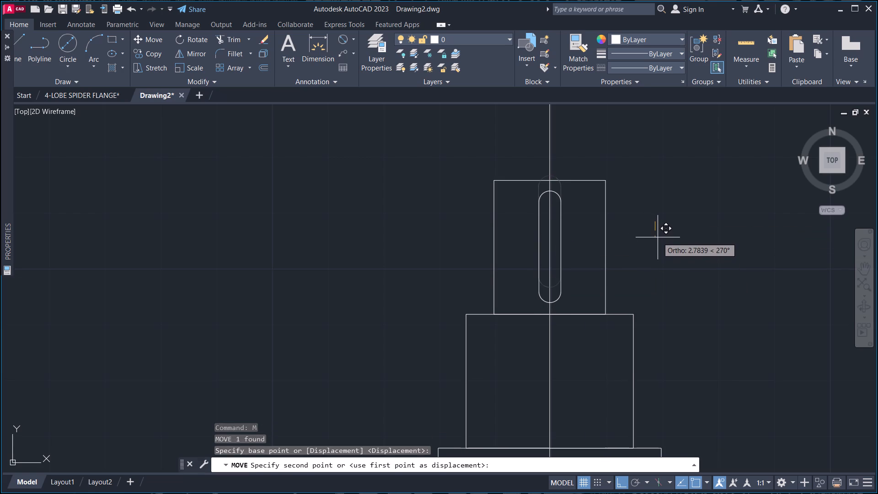
{"action": "middle_click_drag", "start_coordinate": [677, 260], "coordinate": [686, 256]}
{"action": "key", "text": "Escape"}
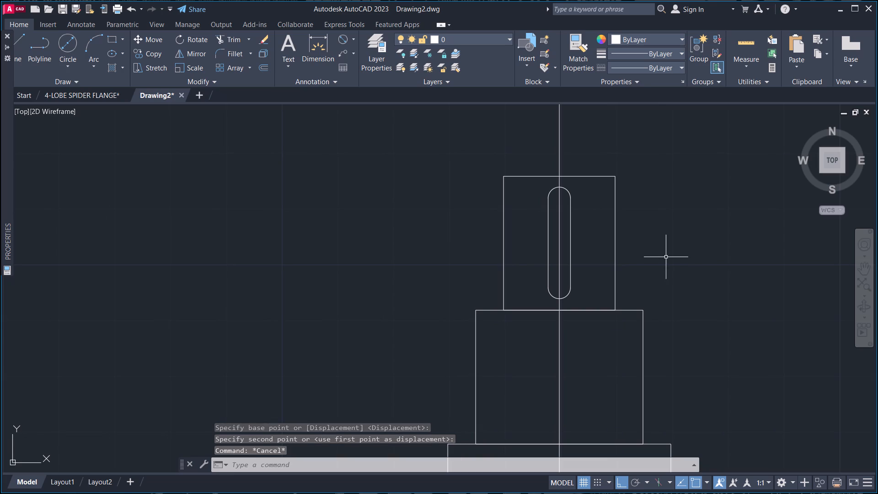
Fillet the upper-left corner of the topmost rectangle with radius 2.
{"action": "middle_click_drag", "start_coordinate": [453, 246], "coordinate": [440, 244]}
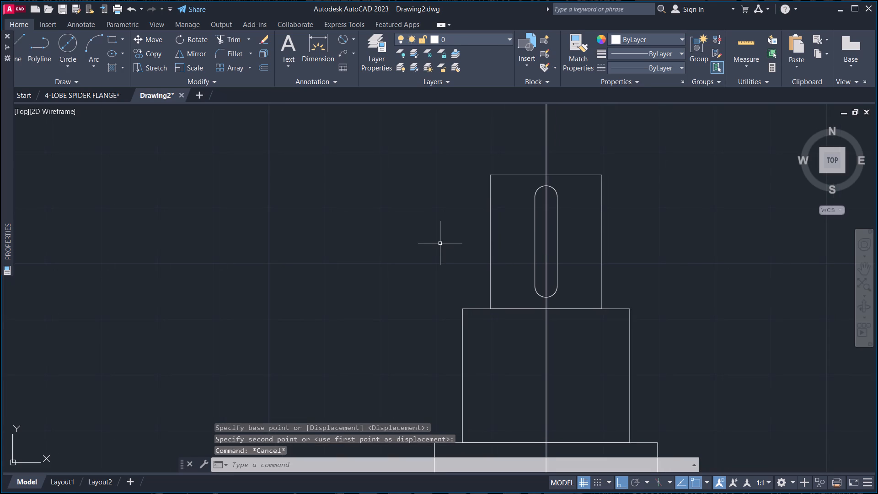
{"action": "middle_click_drag", "start_coordinate": [439, 242], "coordinate": [428, 244]}
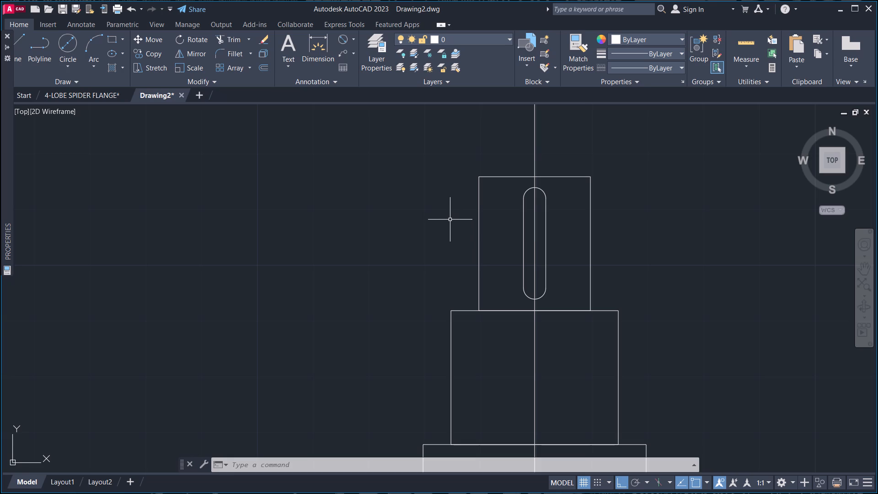
{"action": "key", "text": "f"}
{"action": "key", "text": "space"}
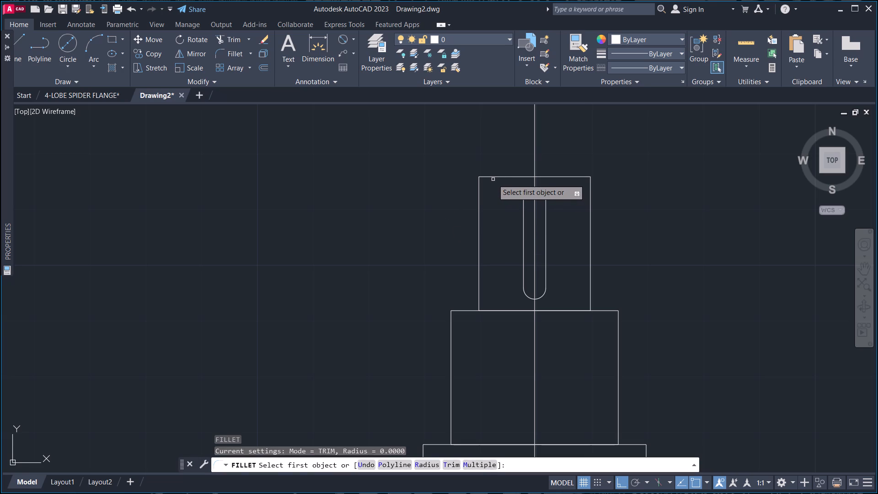
{"action": "left_click", "coordinate": [422, 463]}
{"action": "key", "text": "2"}
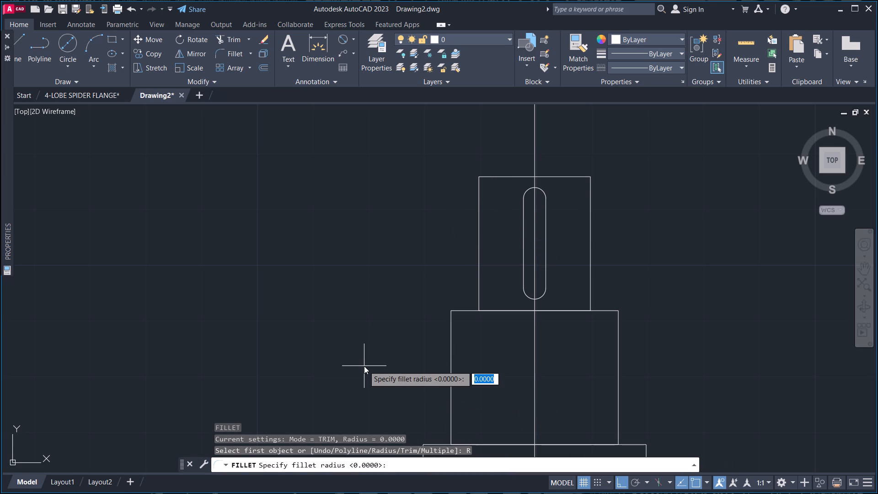
{"action": "key", "text": "Return"}
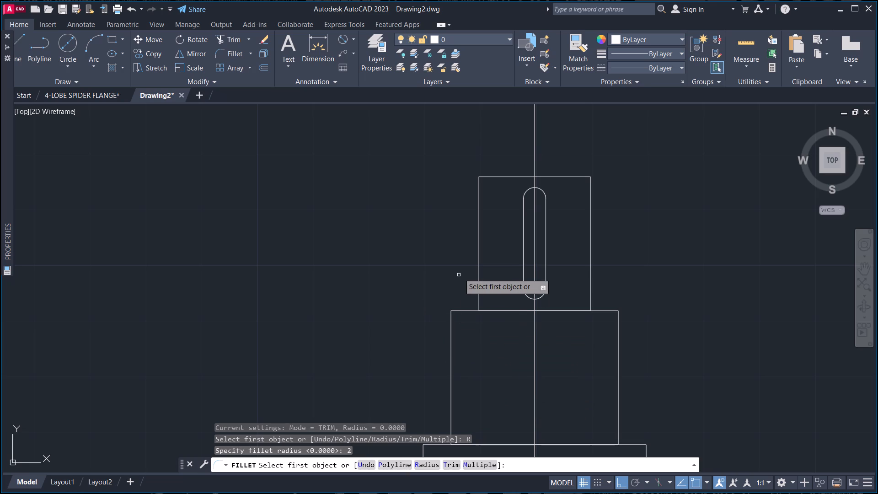
{"action": "left_click", "coordinate": [499, 175]}
{"action": "left_click", "coordinate": [479, 195]}
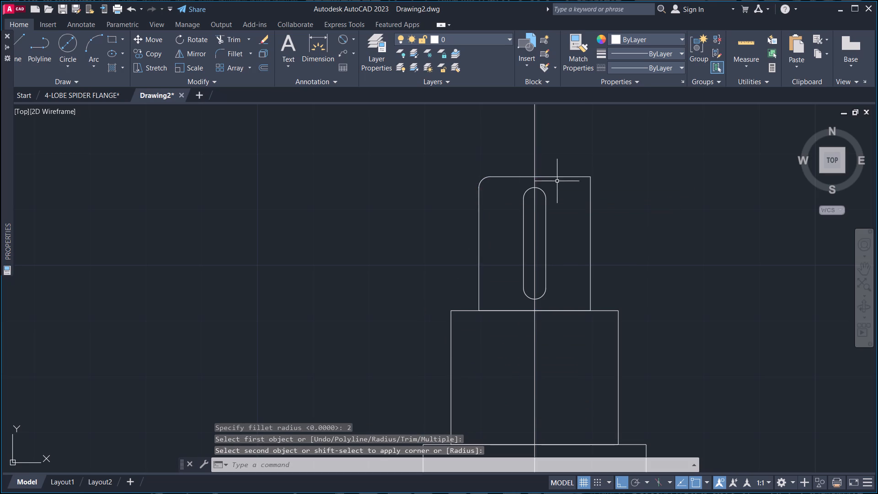
Fillet the upper-right corner of the topmost rectangle with radius 2.
{"action": "key", "text": "space"}
{"action": "left_click", "coordinate": [562, 176]}
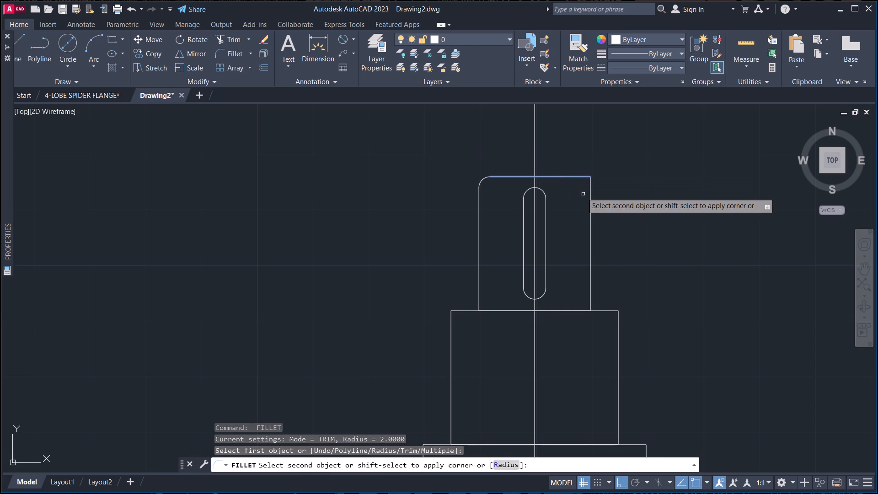
{"action": "left_click", "coordinate": [589, 198]}
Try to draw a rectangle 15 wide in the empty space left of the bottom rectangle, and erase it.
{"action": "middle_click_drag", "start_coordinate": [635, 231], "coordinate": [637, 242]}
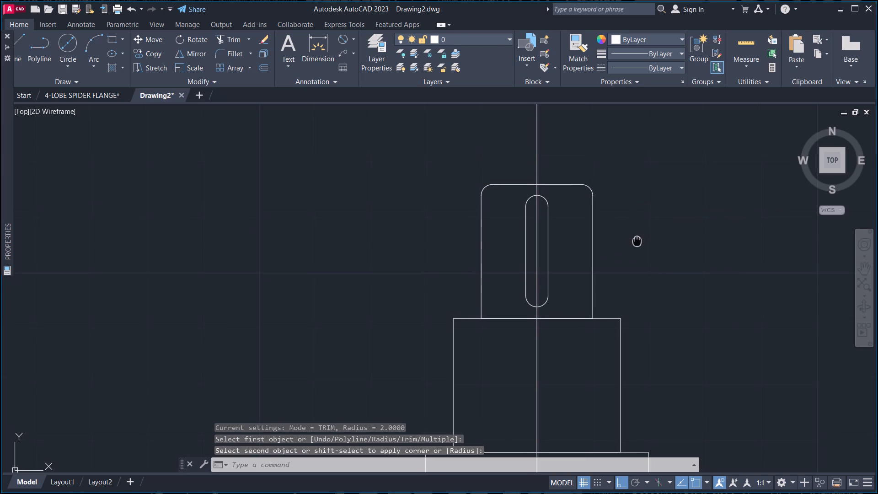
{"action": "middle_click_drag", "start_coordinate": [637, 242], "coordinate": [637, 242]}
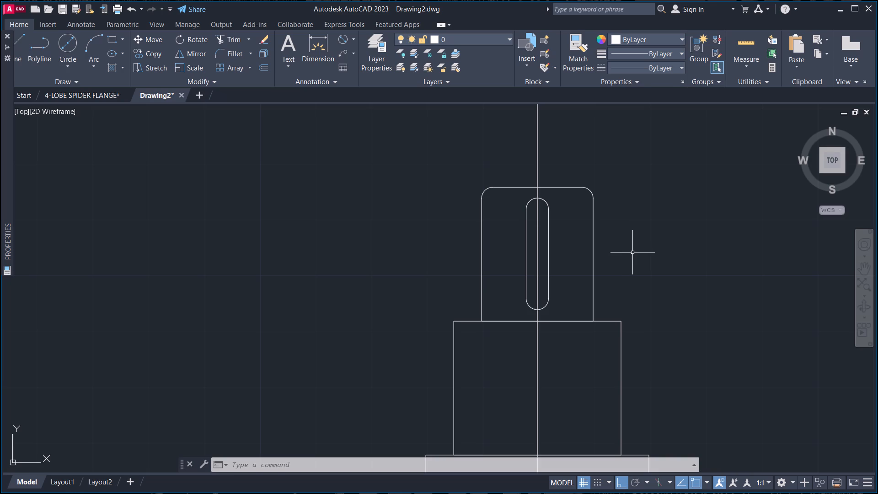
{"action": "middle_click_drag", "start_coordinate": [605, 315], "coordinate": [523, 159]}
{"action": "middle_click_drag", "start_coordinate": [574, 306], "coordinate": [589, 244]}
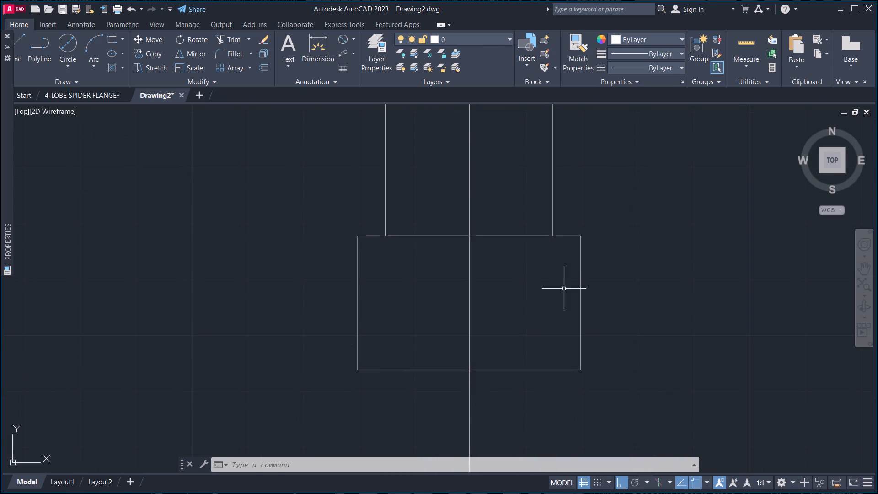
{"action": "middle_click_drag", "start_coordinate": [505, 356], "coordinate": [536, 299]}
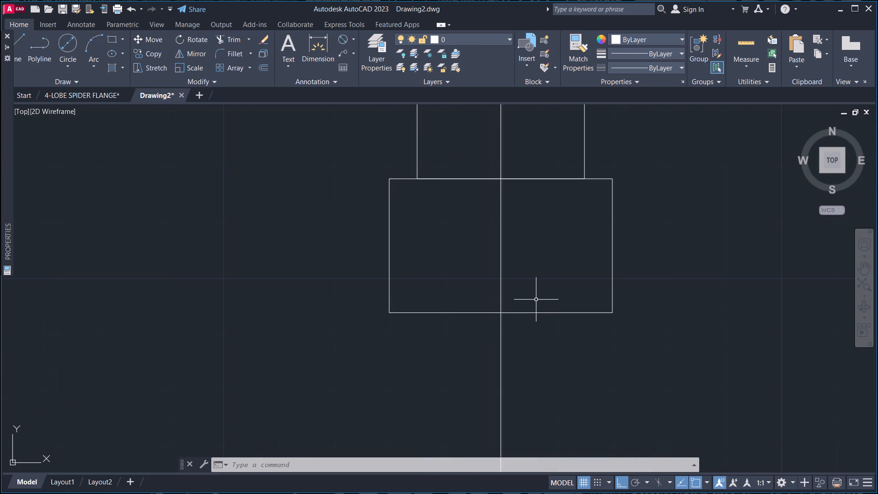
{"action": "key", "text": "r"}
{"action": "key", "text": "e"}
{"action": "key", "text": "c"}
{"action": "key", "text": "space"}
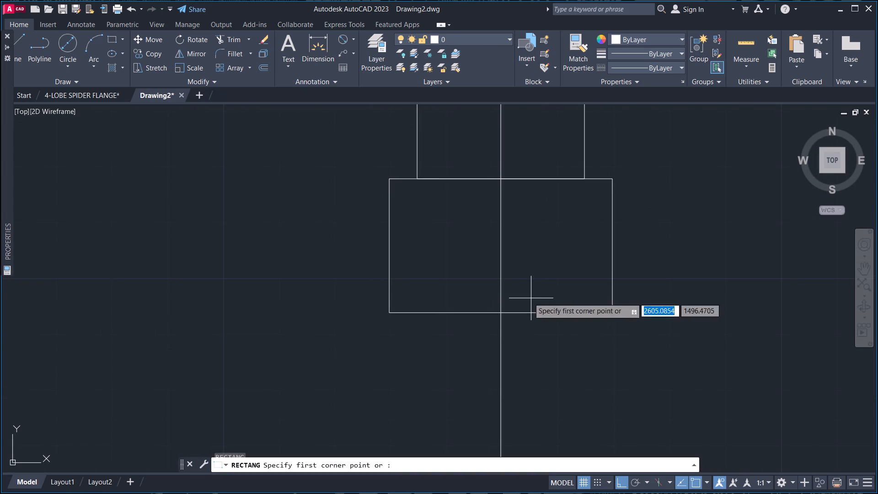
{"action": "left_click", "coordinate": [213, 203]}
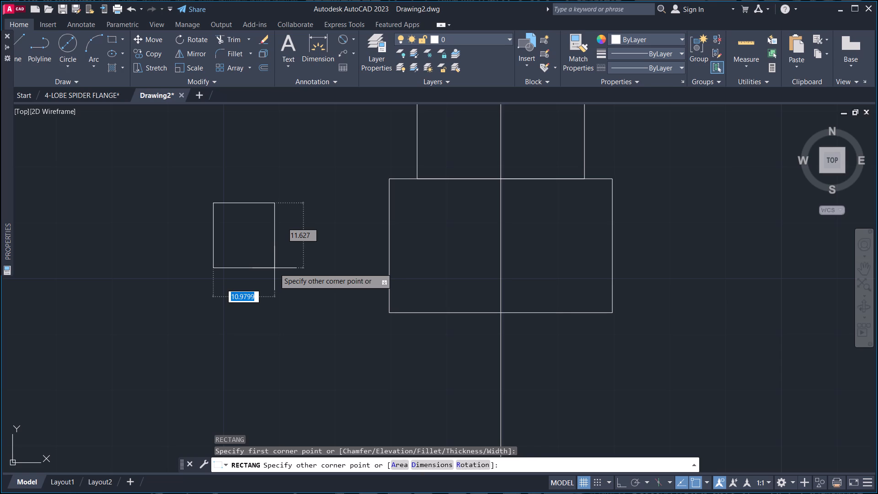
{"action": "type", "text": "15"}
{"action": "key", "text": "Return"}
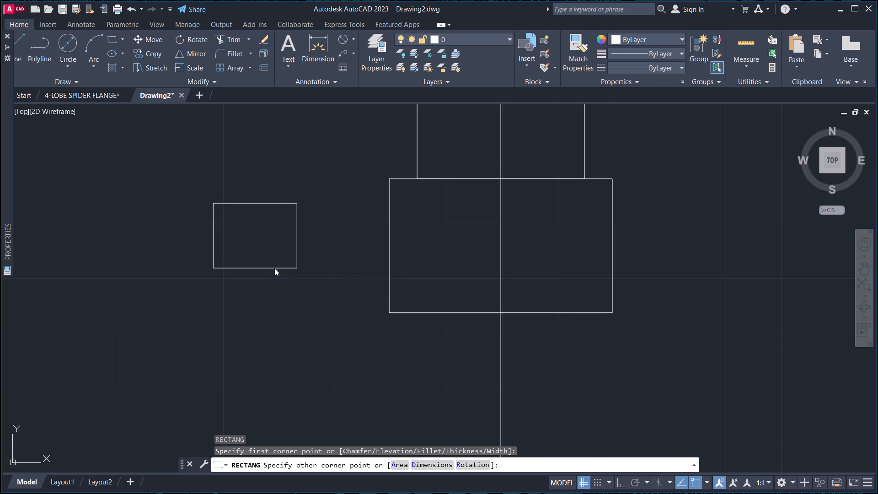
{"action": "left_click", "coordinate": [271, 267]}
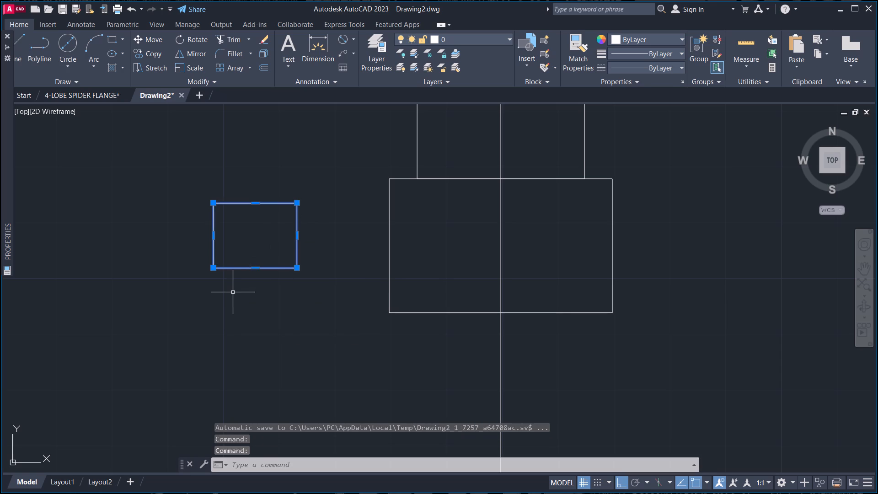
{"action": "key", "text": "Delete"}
Draw a rectangle 15 wide and 20 high in the empty space left of the bottom rectangle.
{"action": "type", "text": "REC"}
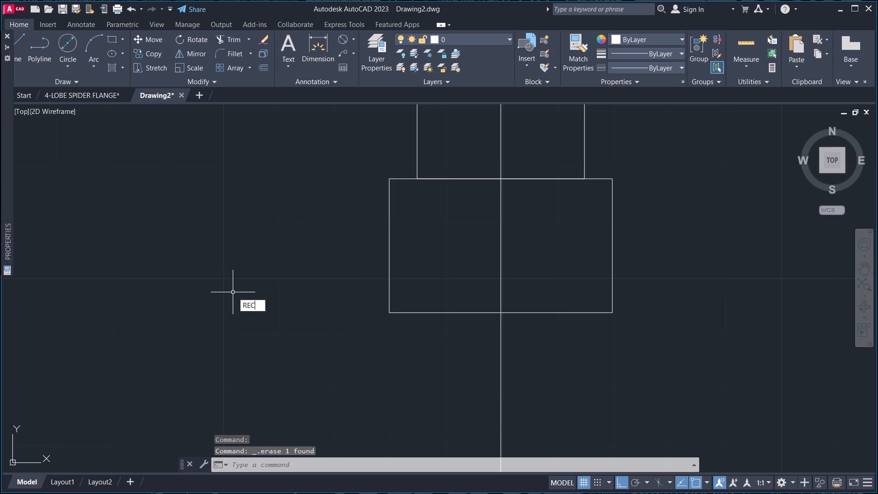
{"action": "key", "text": "space"}
{"action": "left_click", "coordinate": [222, 210]}
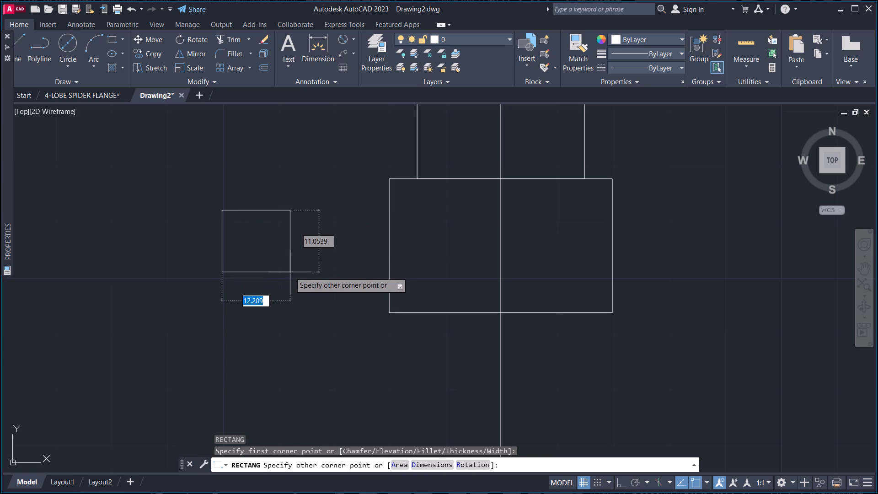
{"action": "type", "text": "15"}
{"action": "key", "text": "Tab"}
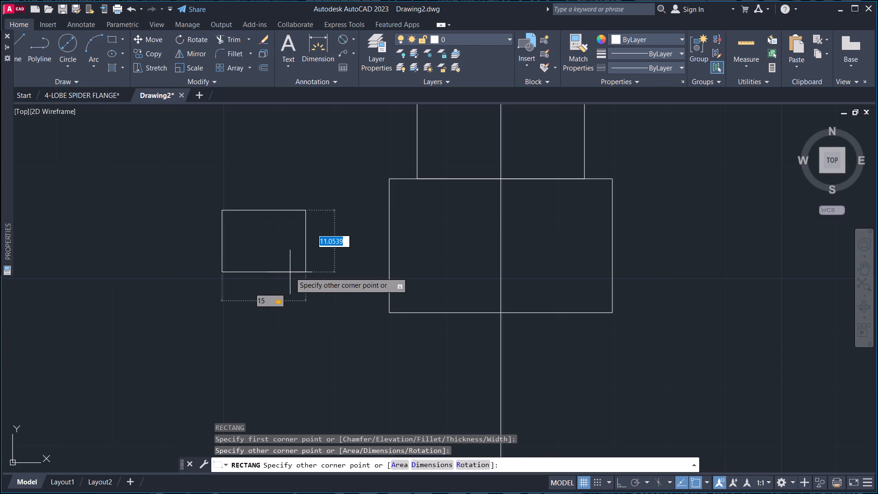
{"action": "type", "text": "20"}
{"action": "key", "text": "Return"}
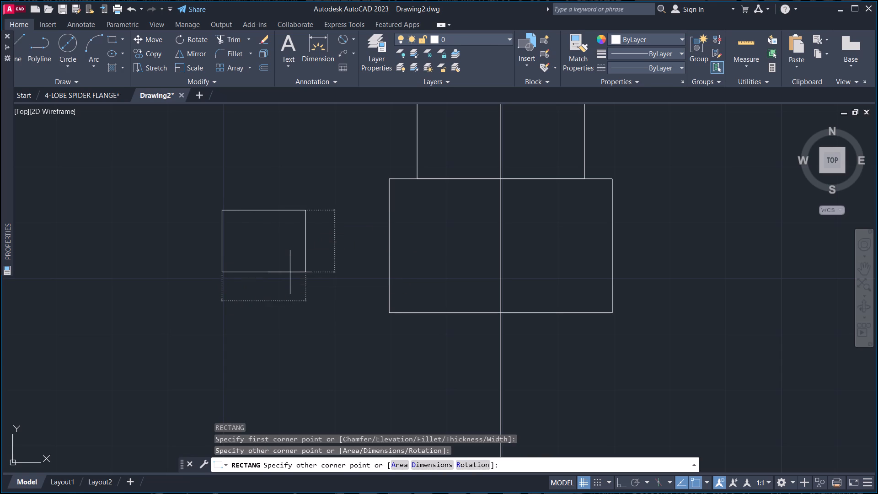
Move the 15 by 20 rectangle by its bottom-edge midpoint onto the midpoint of the bottom rectangle's lower edge.
{"action": "left_click", "coordinate": [301, 264]}
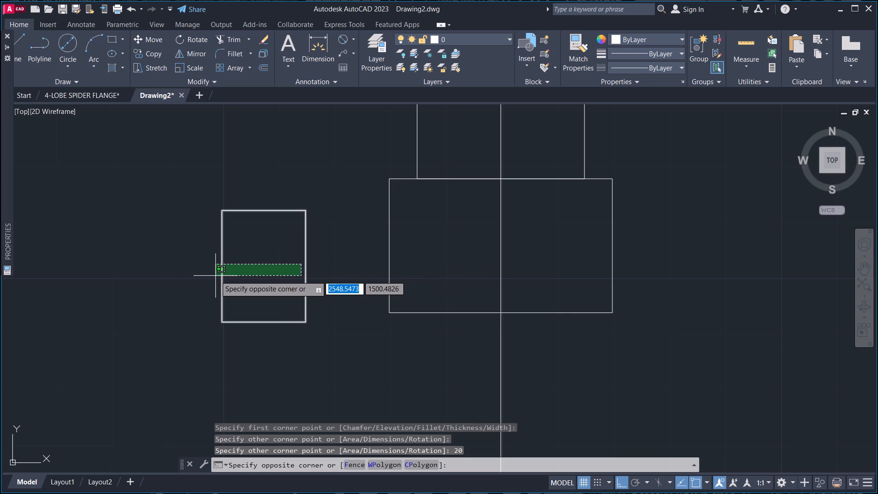
{"action": "left_click", "coordinate": [215, 276]}
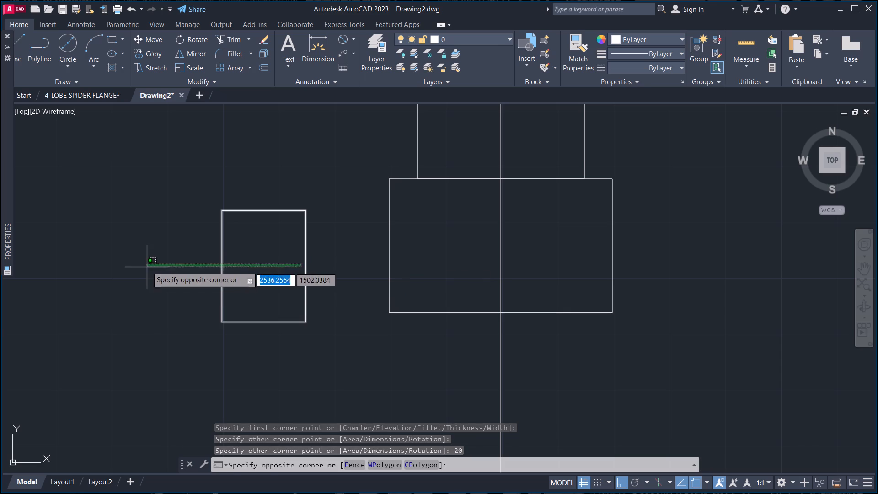
{"action": "left_click", "coordinate": [147, 266]}
{"action": "key", "text": "m"}
{"action": "key", "text": "space"}
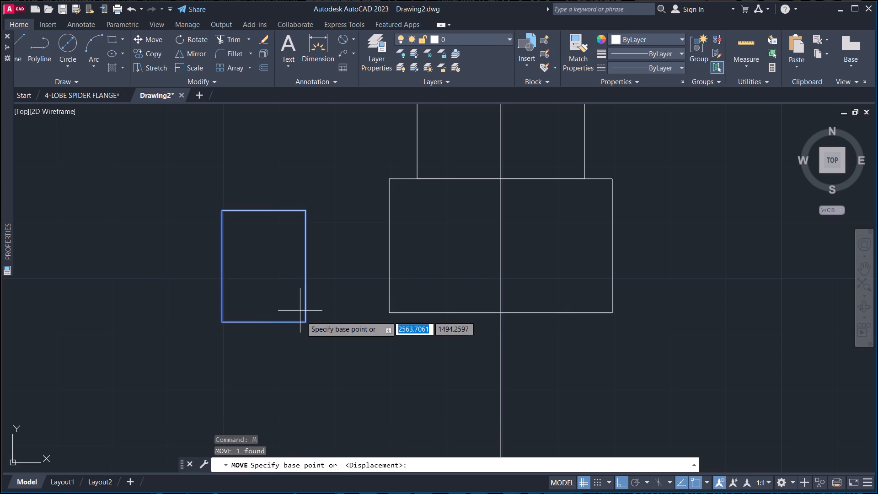
{"action": "left_click", "coordinate": [262, 322]}
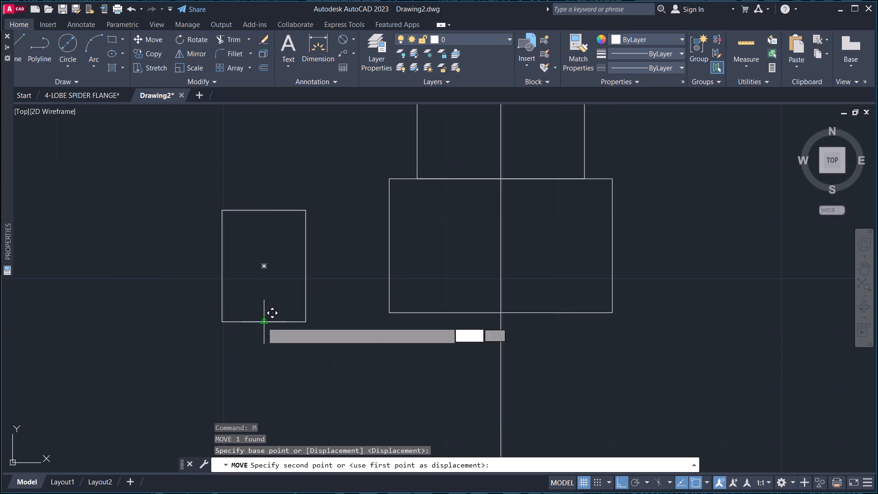
{"action": "left_click", "coordinate": [501, 315]}
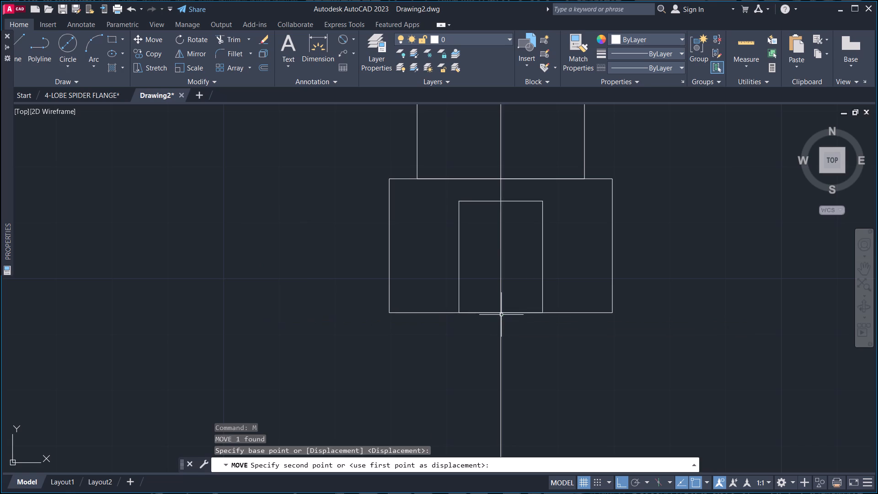
Stretch the left edge of the inner rectangle 5 outward to the left.
{"action": "middle_click_drag", "start_coordinate": [611, 349], "coordinate": [617, 355]}
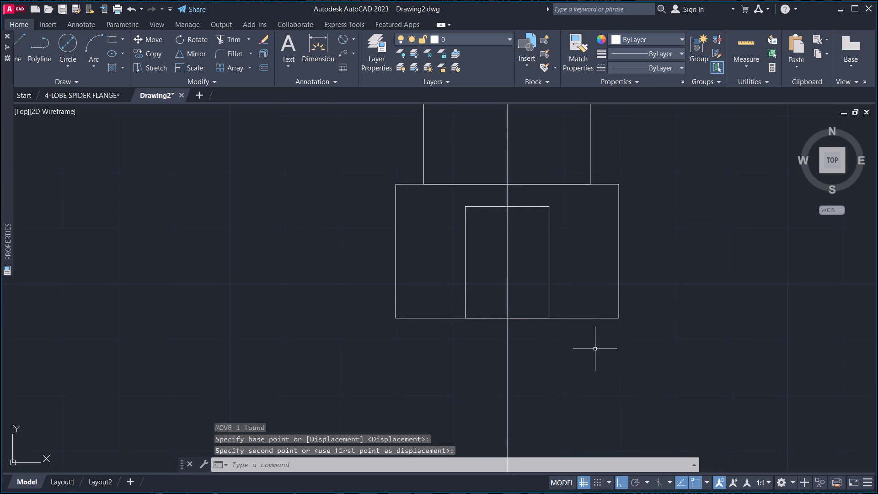
{"action": "scroll", "coordinate": [460, 318], "scroll_direction": "down", "scroll_amount": 1}
{"action": "middle_click_drag", "start_coordinate": [413, 317], "coordinate": [442, 347]}
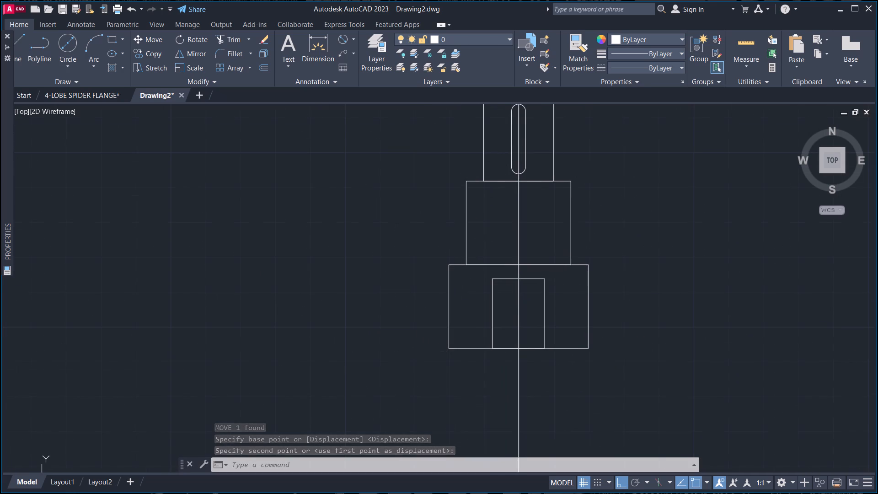
{"action": "left_click", "coordinate": [495, 314]}
{"action": "left_click", "coordinate": [484, 318]}
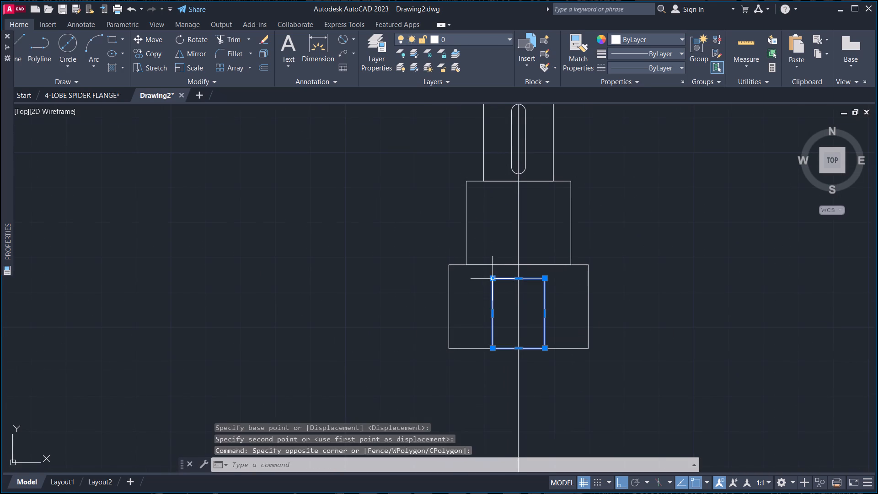
{"action": "scroll", "coordinate": [494, 278], "scroll_direction": "up", "scroll_amount": 2}
{"action": "scroll", "coordinate": [494, 279], "scroll_direction": "down", "scroll_amount": 2}
{"action": "scroll", "coordinate": [486, 285], "scroll_direction": "up", "scroll_amount": 2}
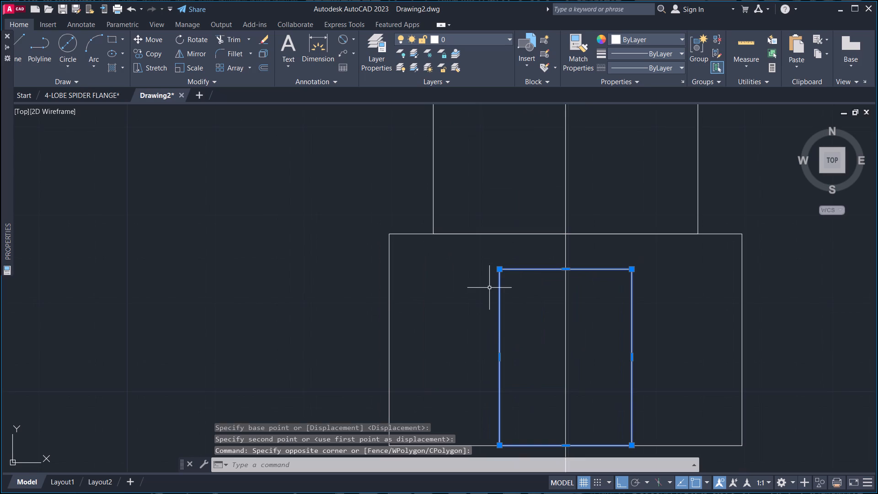
{"action": "left_click", "coordinate": [499, 356]}
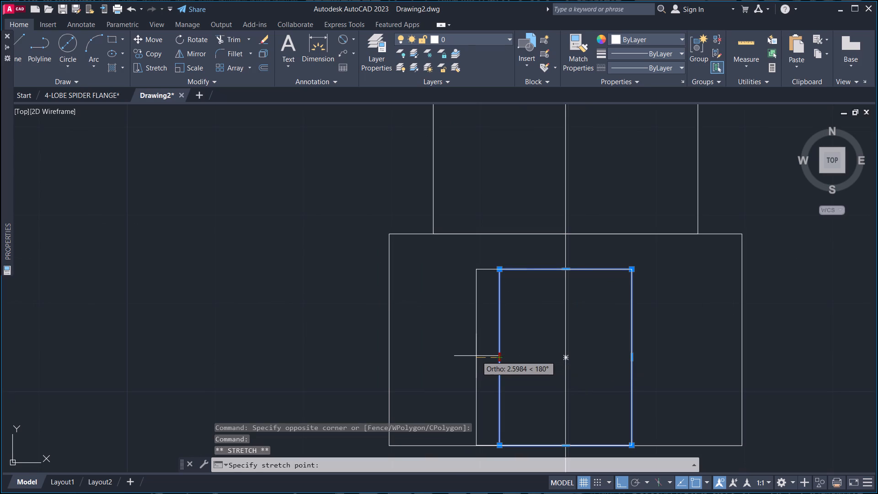
{"action": "key", "text": "5"}
{"action": "key", "text": "Return"}
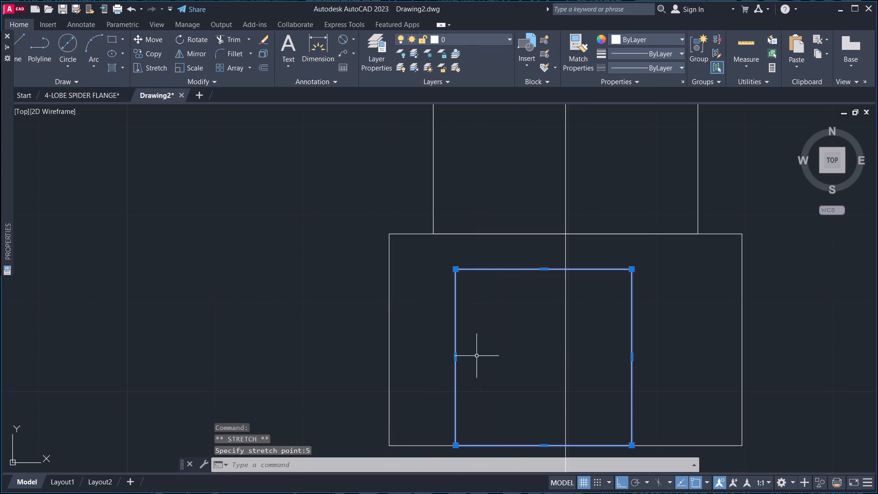
{"action": "scroll", "coordinate": [486, 358], "scroll_direction": "down", "scroll_amount": 2}
{"action": "key", "text": "Escape"}
Move the widened inner rectangle by its bottom-edge midpoint onto the vertical construction line at the bottom rectangle's lower edge.
{"action": "left_click_drag", "start_coordinate": [500, 355], "coordinate": [488, 355]}
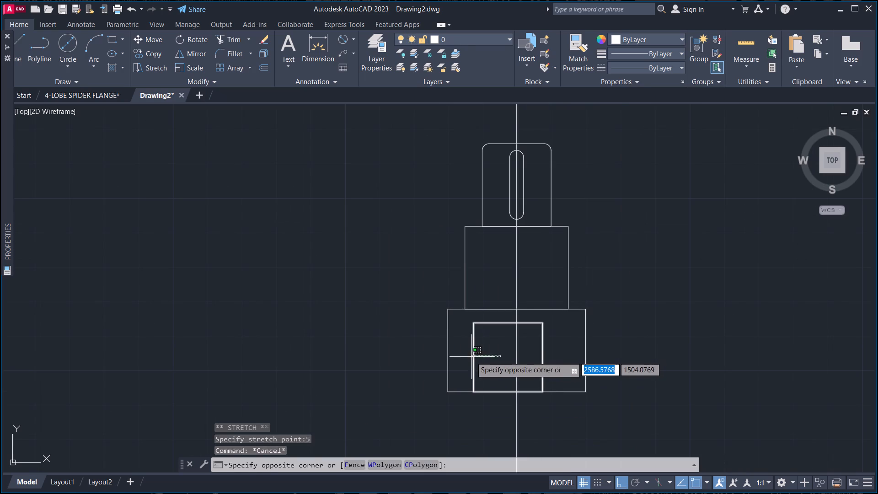
{"action": "left_click", "coordinate": [467, 360]}
{"action": "key", "text": "m"}
{"action": "key", "text": "space"}
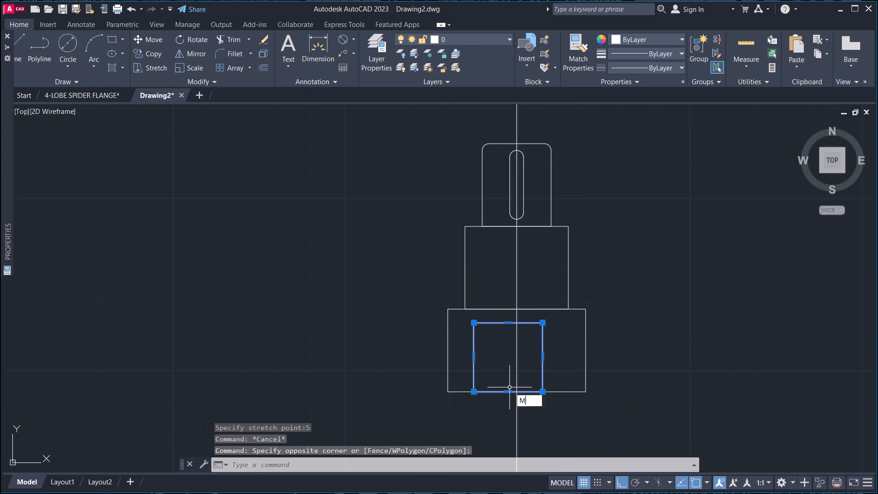
{"action": "scroll", "coordinate": [509, 393], "scroll_direction": "up", "scroll_amount": 3}
{"action": "left_click", "coordinate": [505, 390]}
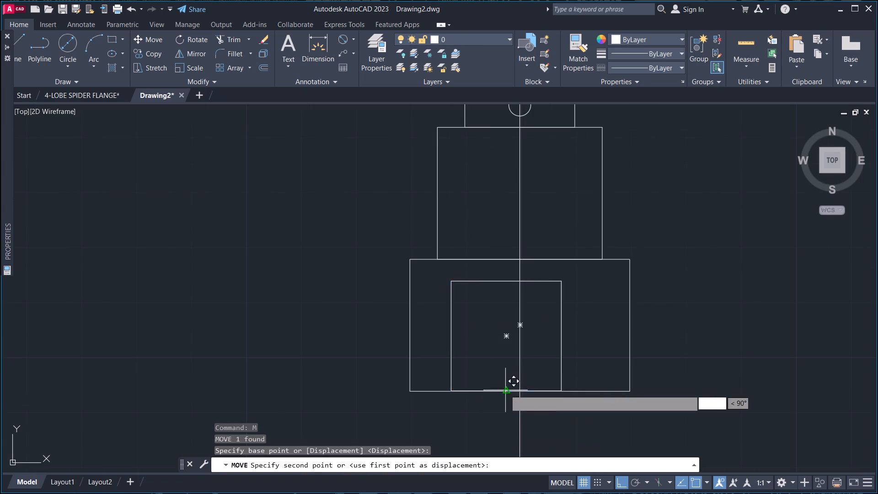
{"action": "left_click", "coordinate": [523, 390]}
Draw a horizontal line from the midpoint of the bottom rectangle's right edge leftward past its left edge.
{"action": "scroll", "coordinate": [615, 395], "scroll_direction": "down", "scroll_amount": 2}
{"action": "middle_click_drag", "start_coordinate": [621, 395], "coordinate": [514, 337]}
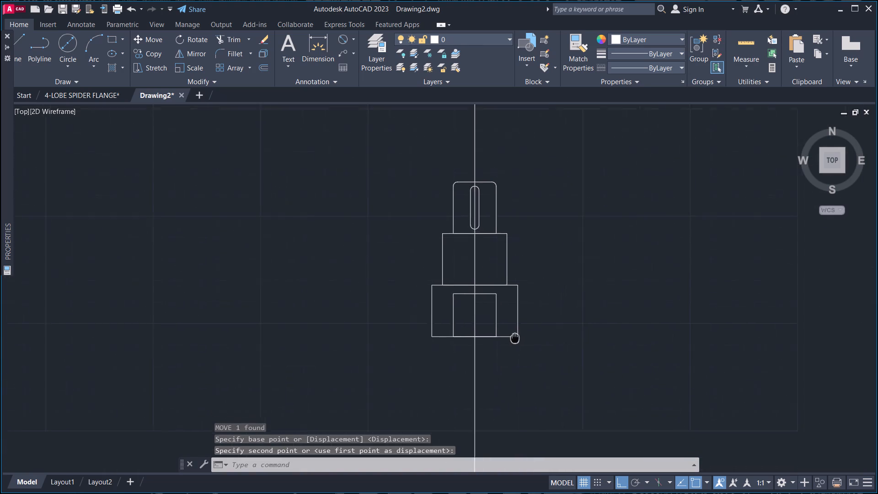
{"action": "middle_click_drag", "start_coordinate": [514, 337], "coordinate": [487, 305]}
{"action": "middle_click_drag", "start_coordinate": [490, 314], "coordinate": [510, 329]}
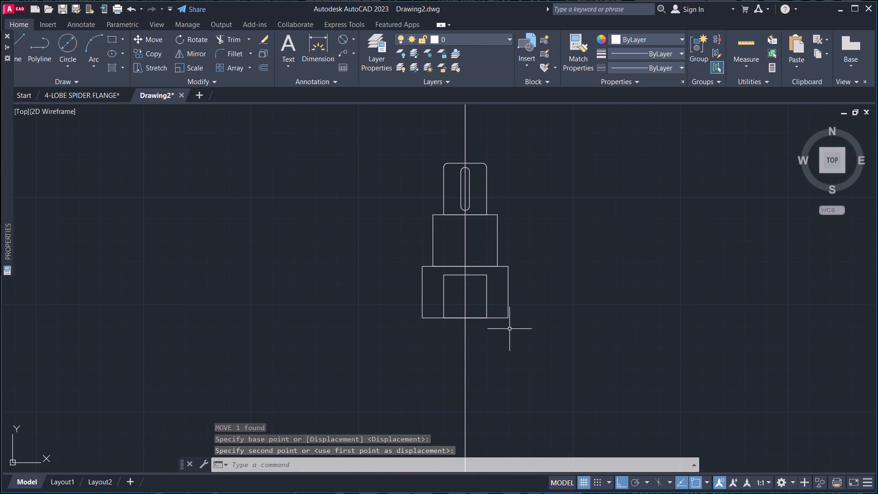
{"action": "key", "text": "Escape"}
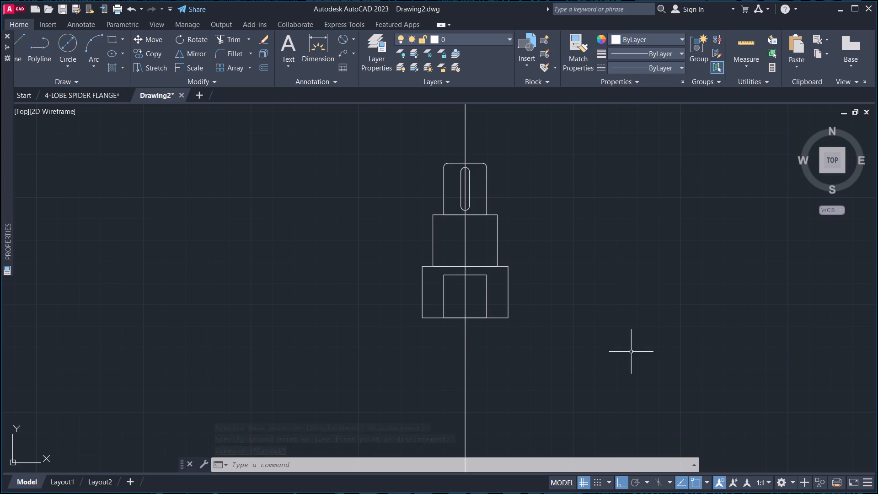
{"action": "middle_click_drag", "start_coordinate": [480, 329], "coordinate": [505, 281]}
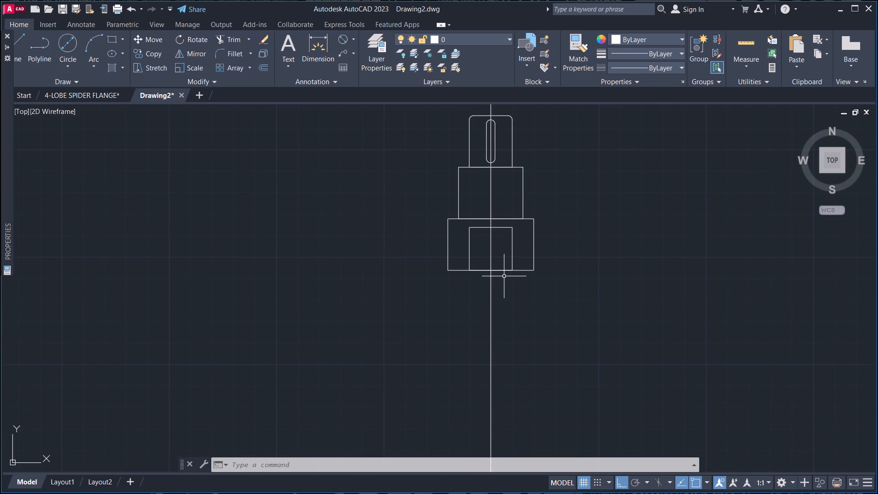
{"action": "key", "text": "l"}
{"action": "key", "text": "space"}
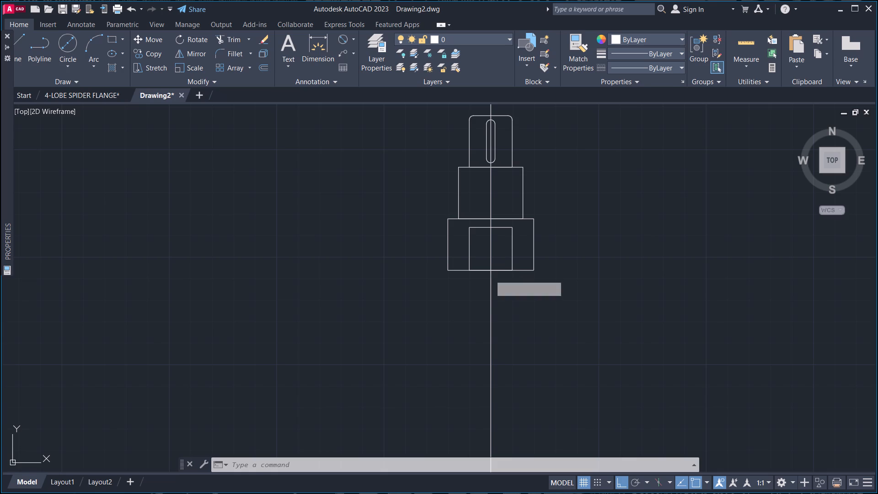
{"action": "left_click", "coordinate": [533, 247]}
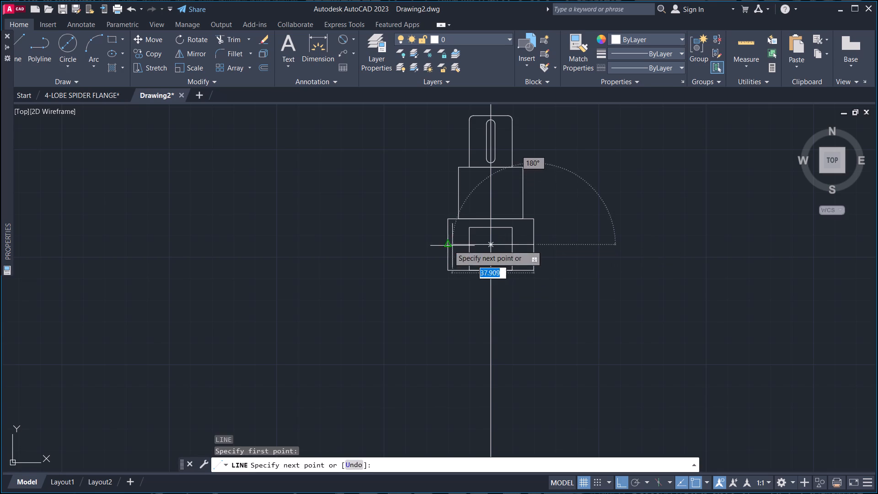
{"action": "left_click", "coordinate": [417, 242]}
{"action": "key", "text": "Escape"}
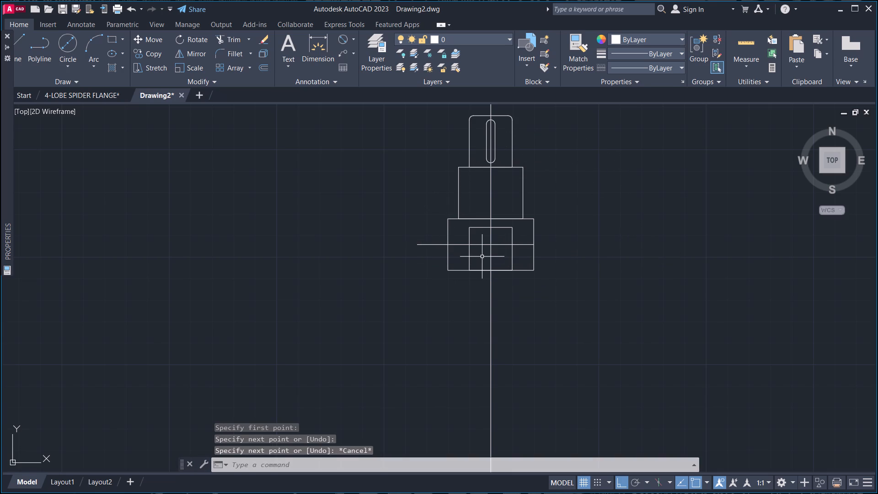
{"action": "middle_click_drag", "start_coordinate": [495, 249], "coordinate": [501, 276]}
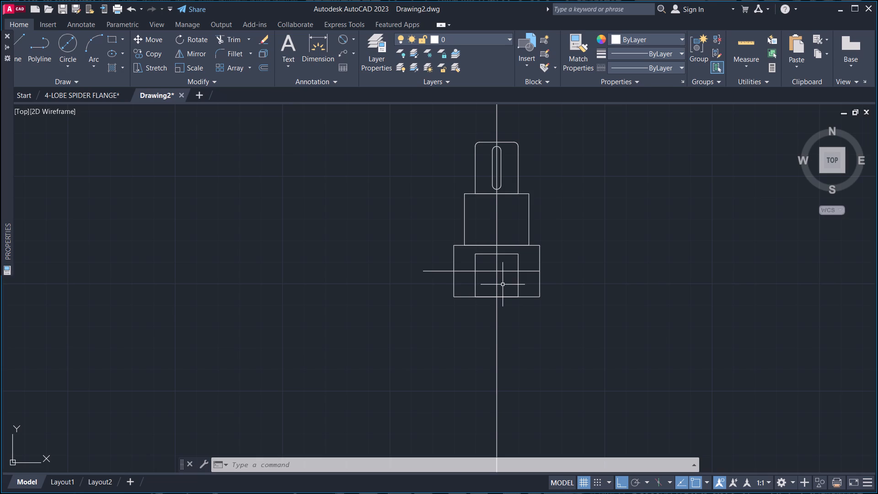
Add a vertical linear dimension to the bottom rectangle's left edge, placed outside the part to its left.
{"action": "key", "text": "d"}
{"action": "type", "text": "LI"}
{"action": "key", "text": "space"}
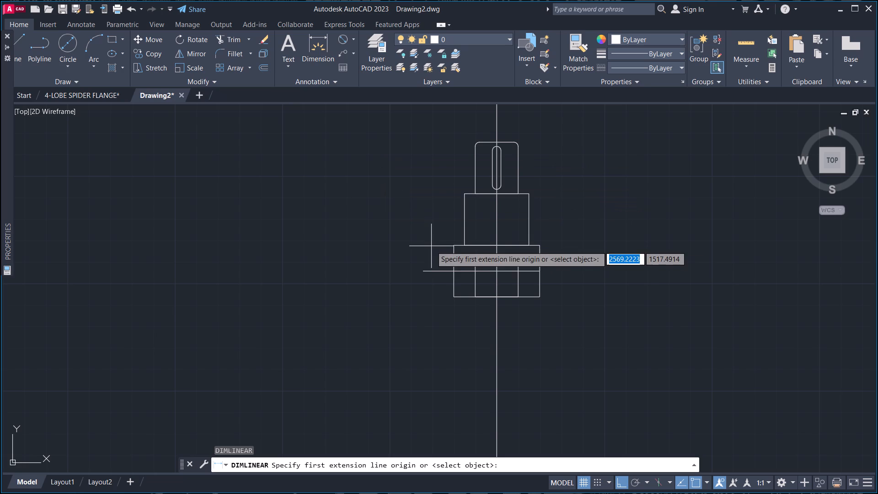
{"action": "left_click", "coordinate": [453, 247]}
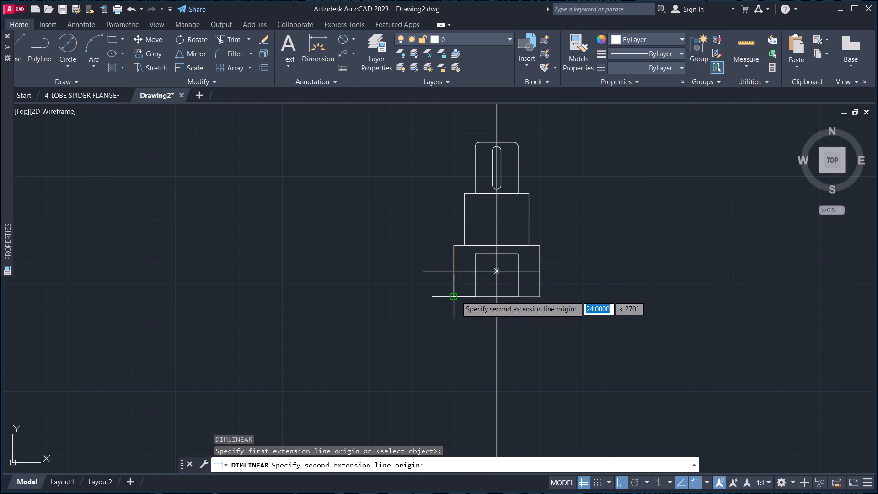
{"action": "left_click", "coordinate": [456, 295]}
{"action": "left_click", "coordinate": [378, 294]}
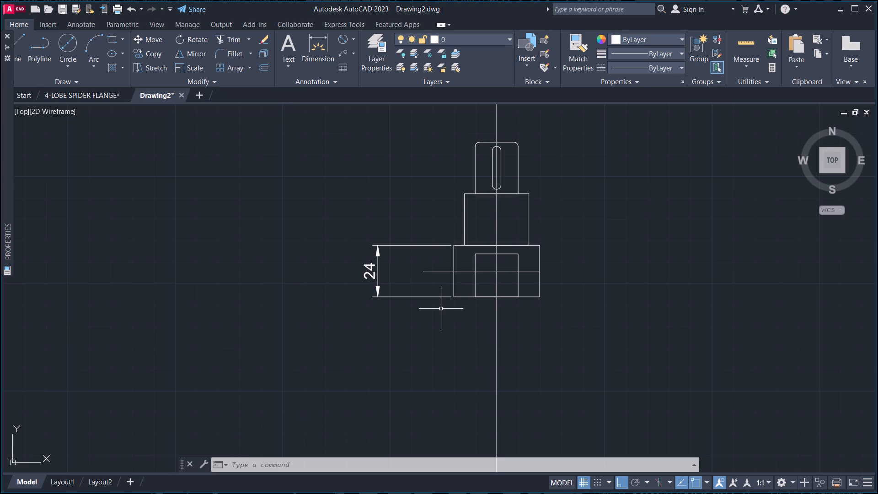
Draw a diameter 8 circle centred where the horizontal line crosses the vertical construction line in the base.
{"action": "middle_click_drag", "start_coordinate": [465, 330], "coordinate": [438, 299]}
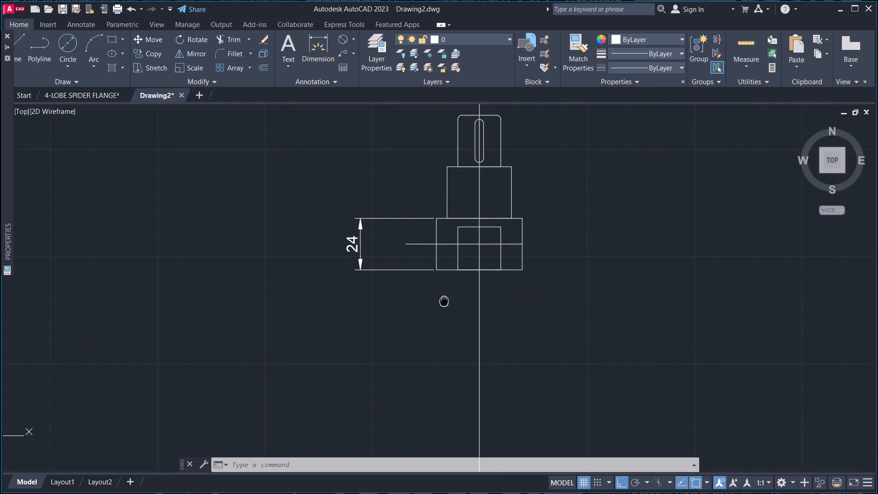
{"action": "middle_click_drag", "start_coordinate": [438, 299], "coordinate": [395, 277]}
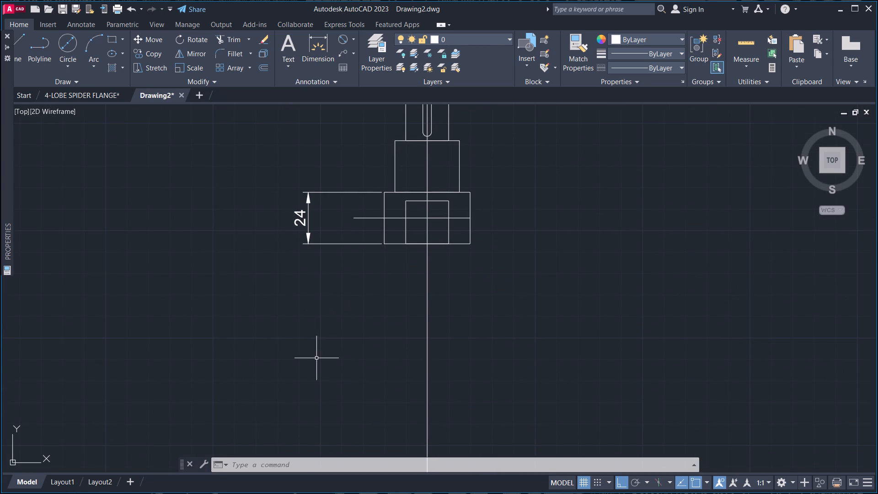
{"action": "scroll", "coordinate": [431, 209], "scroll_direction": "up", "scroll_amount": 3}
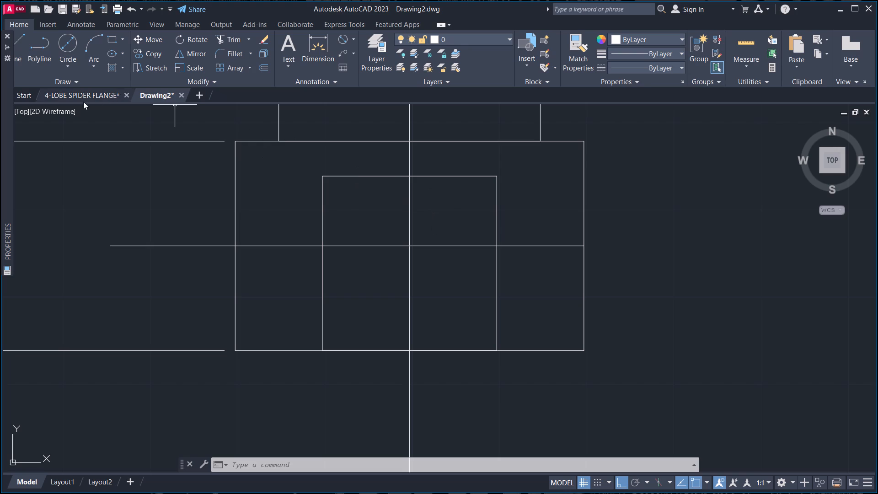
{"action": "left_click", "coordinate": [62, 64]}
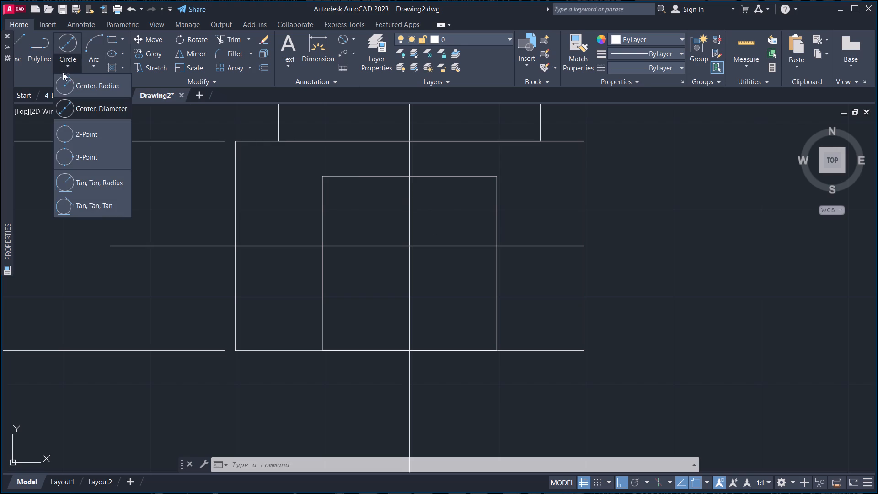
{"action": "left_click", "coordinate": [82, 109]}
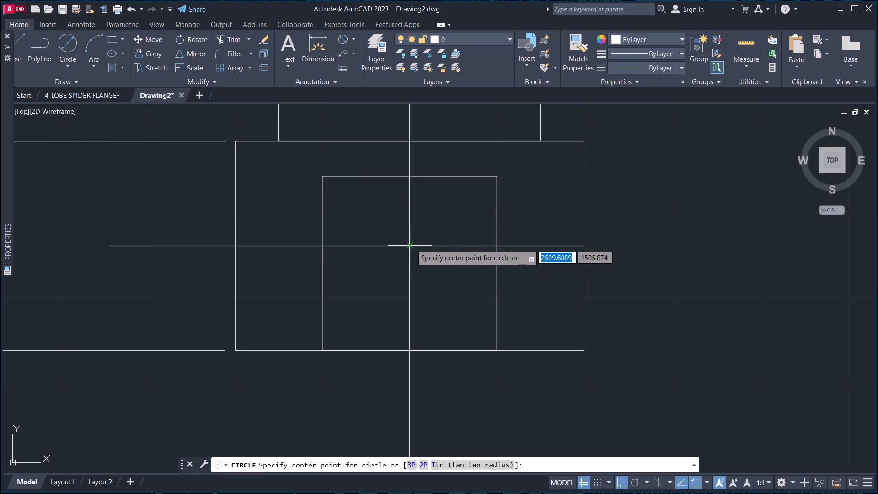
{"action": "left_click", "coordinate": [411, 245]}
{"action": "key", "text": "8"}
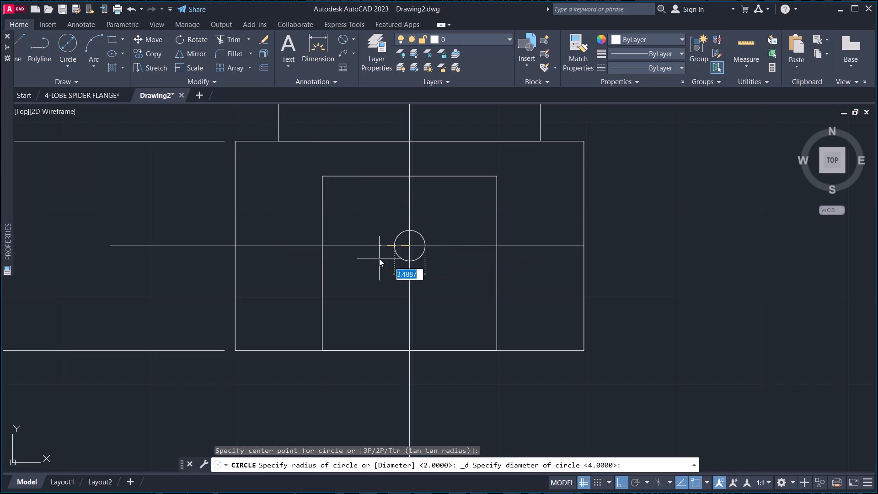
{"action": "key", "text": "Return"}
Delete the horizontal line through the circle's centre and the vertical construction line.
{"action": "scroll", "coordinate": [468, 219], "scroll_direction": "down", "scroll_amount": 2}
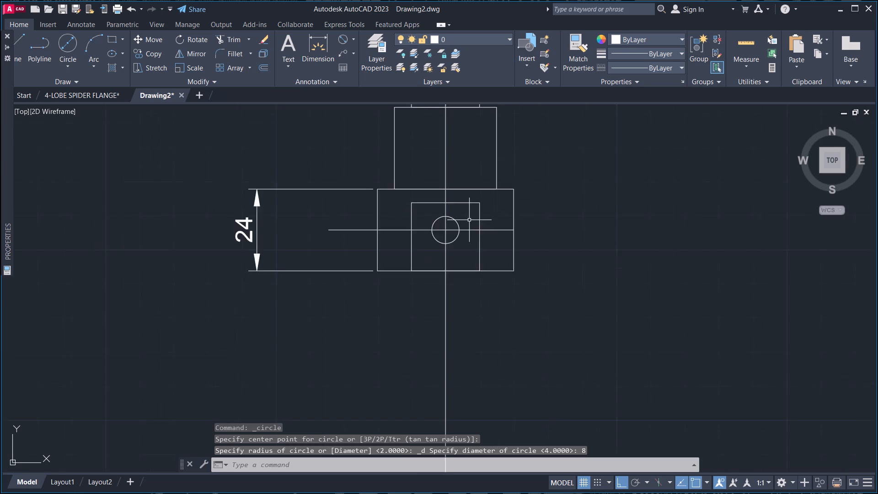
{"action": "middle_click_drag", "start_coordinate": [479, 225], "coordinate": [552, 262]}
{"action": "scroll", "coordinate": [462, 269], "scroll_direction": "up", "scroll_amount": 2}
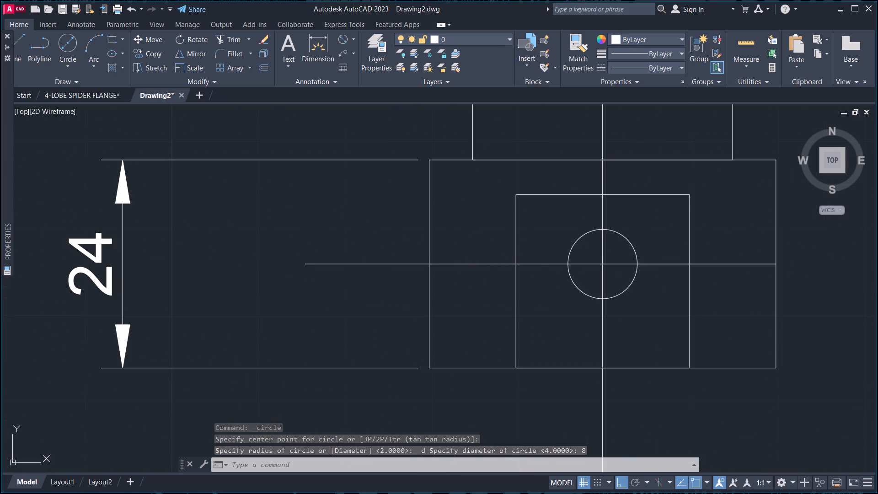
{"action": "left_click", "coordinate": [466, 264]}
{"action": "scroll", "coordinate": [460, 250], "scroll_direction": "down", "scroll_amount": 2}
{"action": "middle_click_drag", "start_coordinate": [461, 250], "coordinate": [469, 261]}
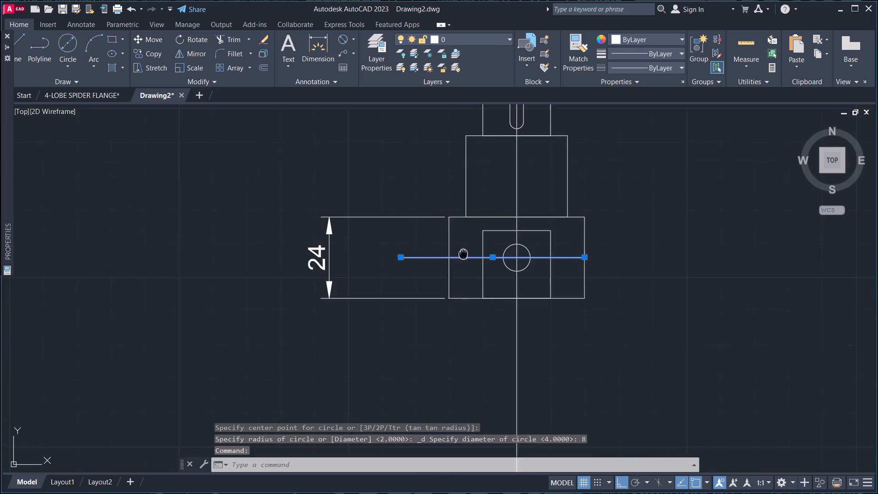
{"action": "middle_click_drag", "start_coordinate": [469, 261], "coordinate": [437, 298]}
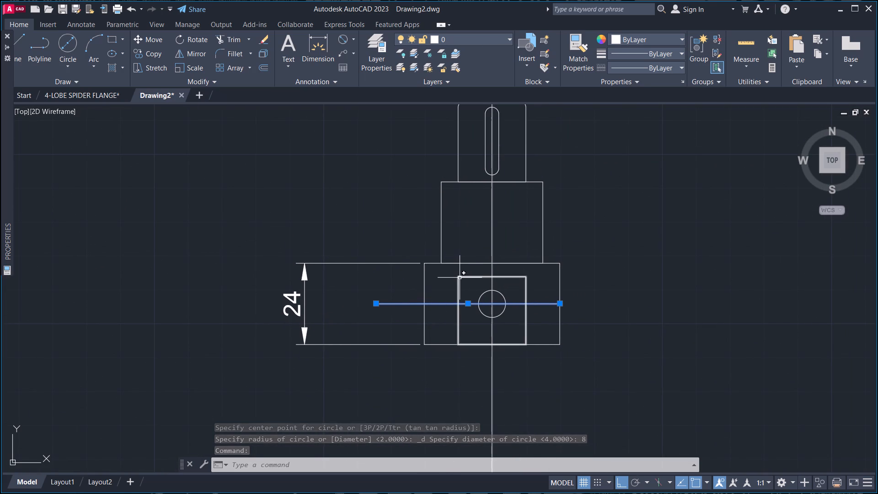
{"action": "key", "text": "Delete"}
{"action": "middle_click_drag", "start_coordinate": [515, 323], "coordinate": [517, 287]}
{"action": "left_click_drag", "start_coordinate": [553, 347], "coordinate": [530, 348]}
{"action": "left_click", "coordinate": [456, 353]}
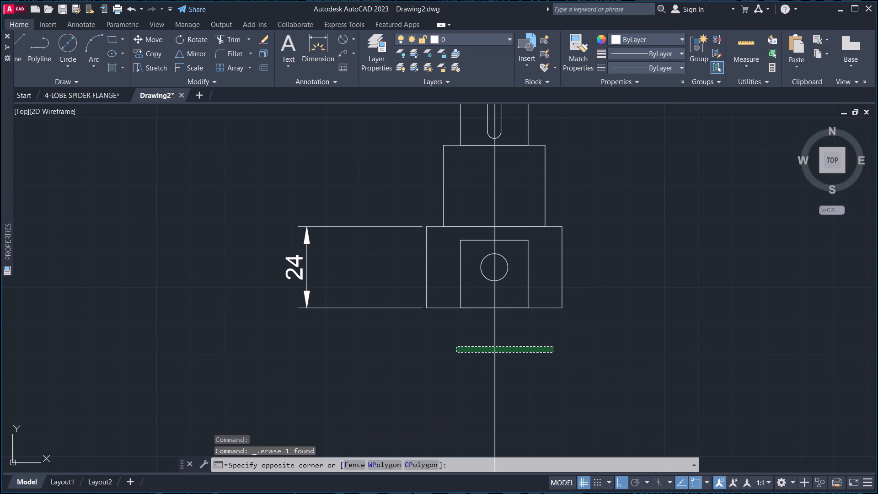
{"action": "key", "text": "Delete"}
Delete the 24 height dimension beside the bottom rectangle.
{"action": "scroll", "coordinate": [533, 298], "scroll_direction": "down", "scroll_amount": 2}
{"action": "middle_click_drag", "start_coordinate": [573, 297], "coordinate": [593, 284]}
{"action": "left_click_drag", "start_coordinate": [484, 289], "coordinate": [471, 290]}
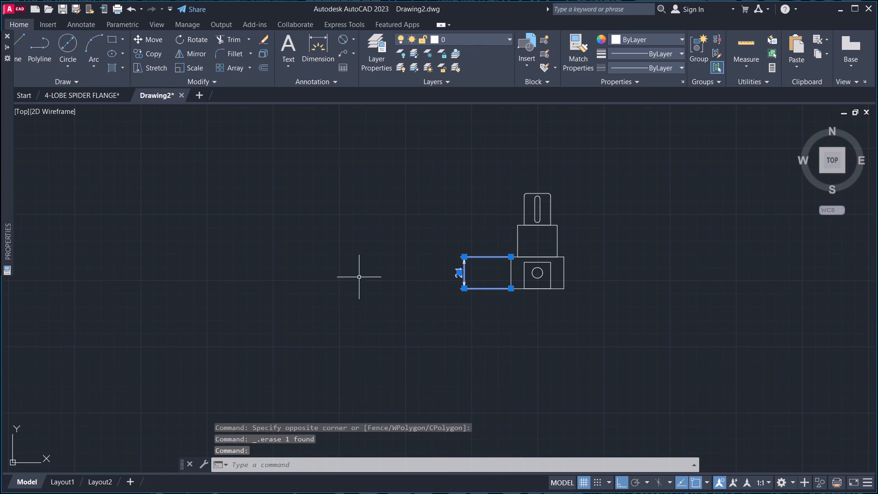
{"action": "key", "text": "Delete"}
Place a horizontal construction line along the top edge of the stepped part.
{"action": "middle_click_drag", "start_coordinate": [471, 274], "coordinate": [387, 293]}
{"action": "scroll", "coordinate": [420, 281], "scroll_direction": "up", "scroll_amount": 3}
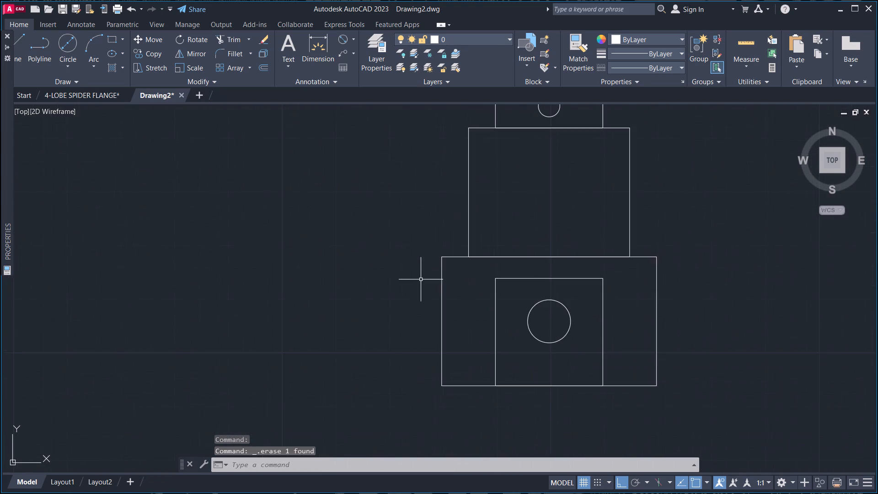
{"action": "middle_click", "coordinate": [367, 257]}
{"action": "scroll", "coordinate": [367, 257], "scroll_direction": "down", "scroll_amount": 2}
{"action": "middle_click_drag", "start_coordinate": [361, 257], "coordinate": [391, 305]}
{"action": "middle_click_drag", "start_coordinate": [508, 294], "coordinate": [541, 295]}
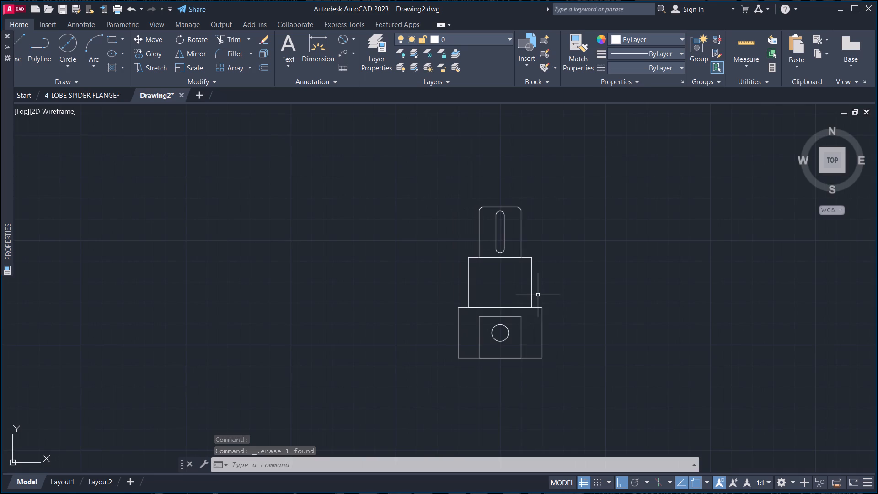
{"action": "middle_click_drag", "start_coordinate": [395, 236], "coordinate": [387, 233]}
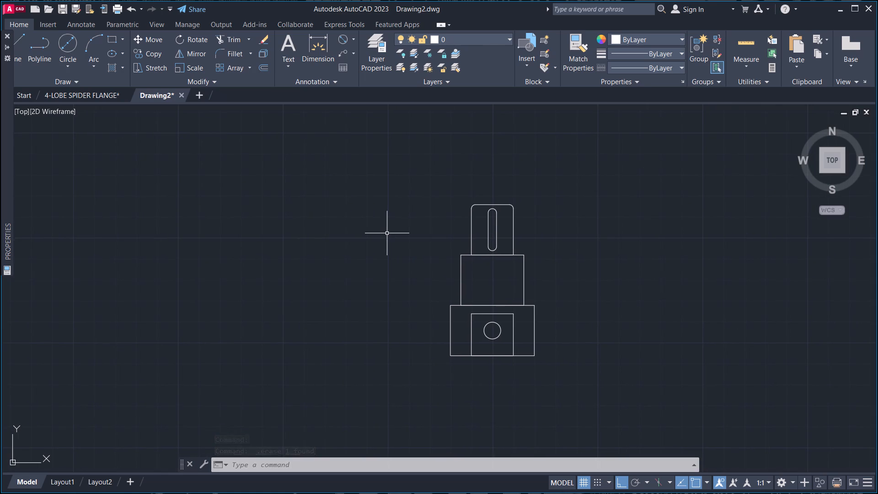
{"action": "key", "text": "x"}
{"action": "key", "text": "l"}
{"action": "key", "text": "space"}
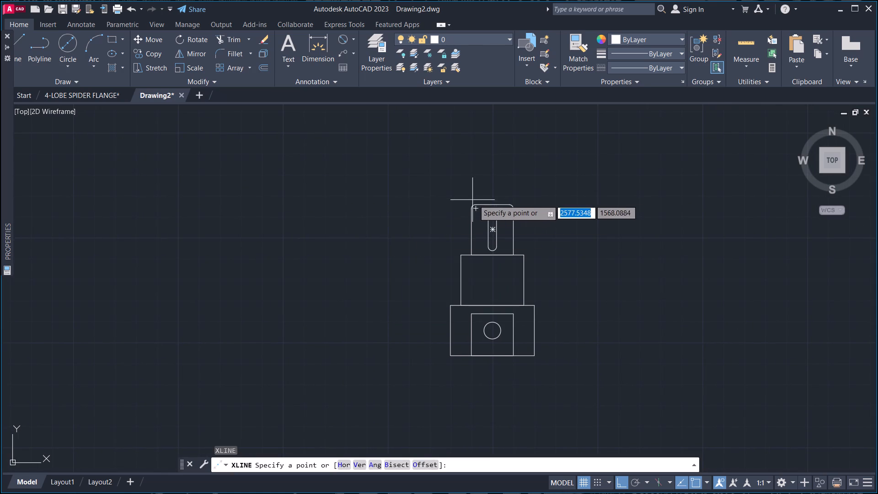
{"action": "scroll", "coordinate": [483, 198], "scroll_direction": "up", "scroll_amount": 3}
{"action": "left_click", "coordinate": [450, 226]}
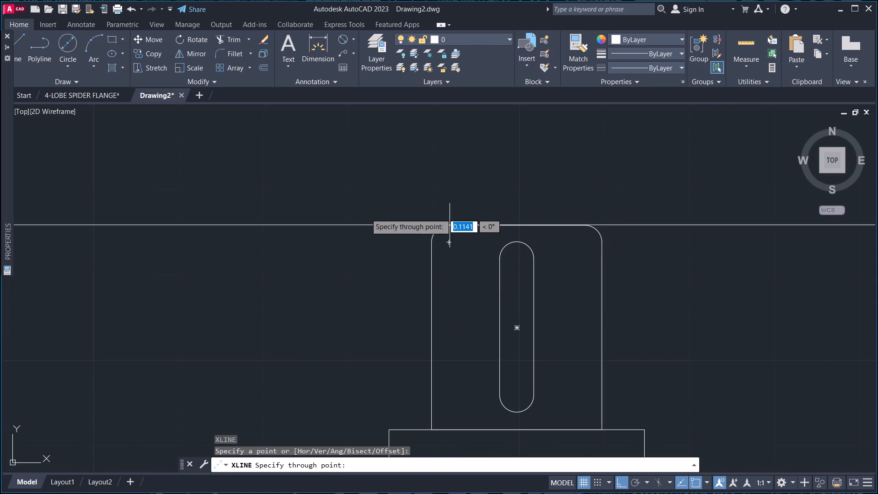
{"action": "left_click", "coordinate": [362, 213]}
{"action": "key", "text": "Escape"}
Place a horizontal construction line along the bottom edge of the stepped part.
{"action": "scroll", "coordinate": [365, 211], "scroll_direction": "down", "scroll_amount": 2}
{"action": "middle_click_drag", "start_coordinate": [363, 259], "coordinate": [392, 210]}
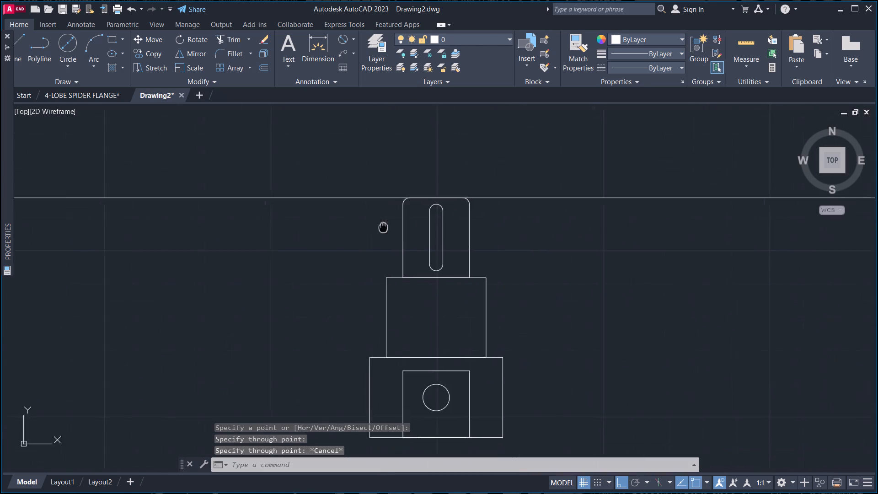
{"action": "middle_click_drag", "start_coordinate": [392, 210], "coordinate": [396, 190]}
{"action": "scroll", "coordinate": [394, 193], "scroll_direction": "down", "scroll_amount": 2}
{"action": "key", "text": "space"}
{"action": "scroll", "coordinate": [398, 279], "scroll_direction": "up", "scroll_amount": 2}
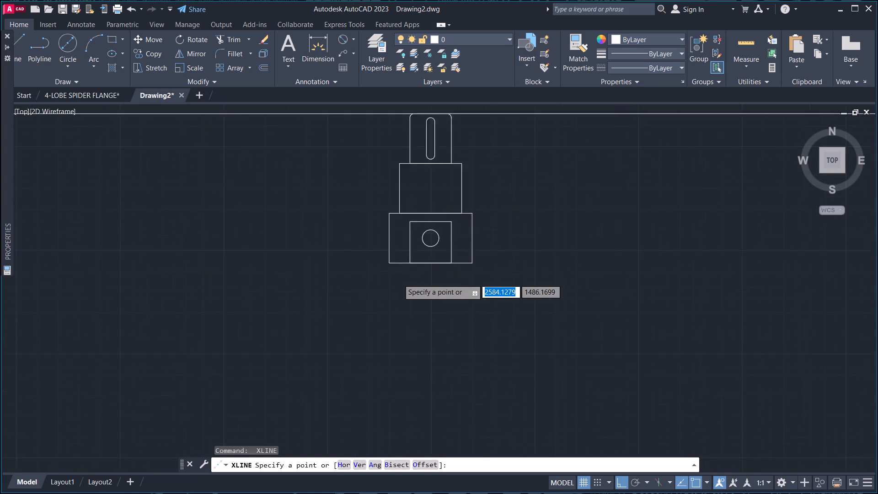
{"action": "scroll", "coordinate": [398, 279], "scroll_direction": "up", "scroll_amount": 2}
{"action": "left_click", "coordinate": [352, 213]}
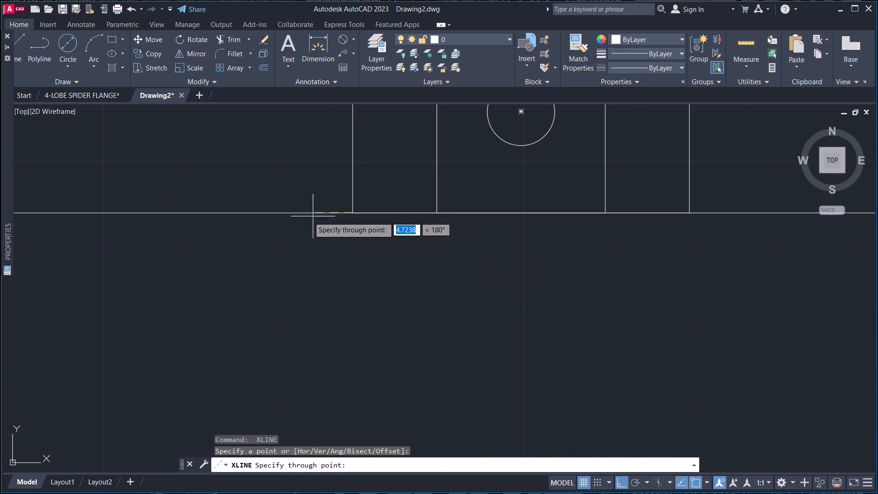
{"action": "left_click", "coordinate": [305, 218]}
{"action": "key", "text": "Escape"}
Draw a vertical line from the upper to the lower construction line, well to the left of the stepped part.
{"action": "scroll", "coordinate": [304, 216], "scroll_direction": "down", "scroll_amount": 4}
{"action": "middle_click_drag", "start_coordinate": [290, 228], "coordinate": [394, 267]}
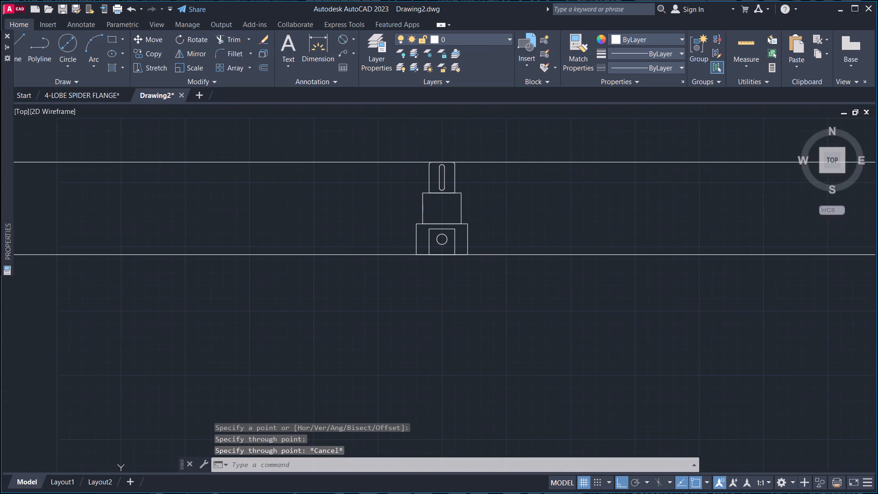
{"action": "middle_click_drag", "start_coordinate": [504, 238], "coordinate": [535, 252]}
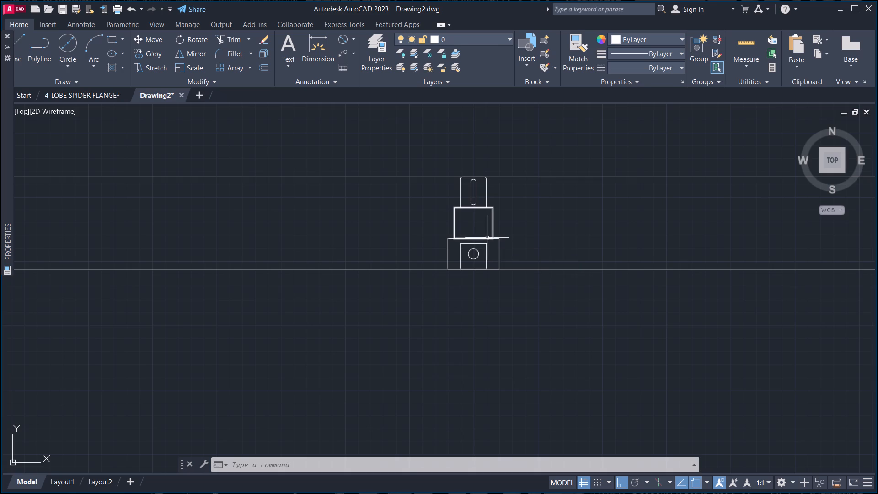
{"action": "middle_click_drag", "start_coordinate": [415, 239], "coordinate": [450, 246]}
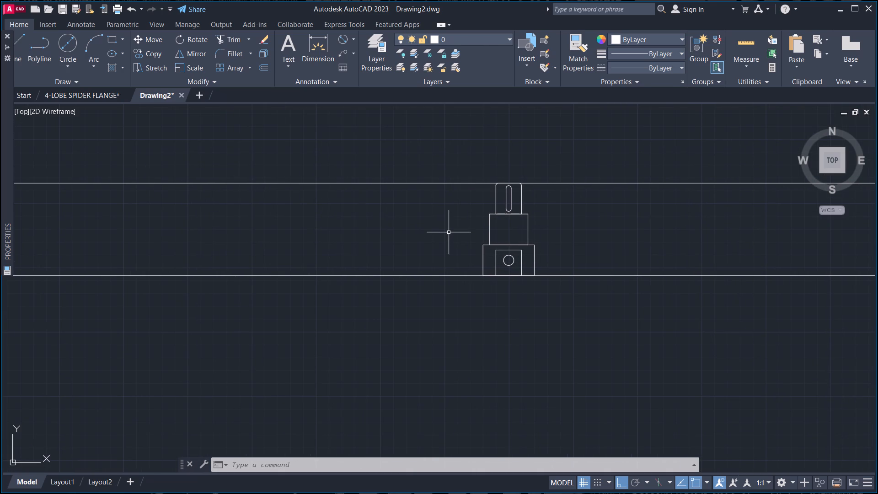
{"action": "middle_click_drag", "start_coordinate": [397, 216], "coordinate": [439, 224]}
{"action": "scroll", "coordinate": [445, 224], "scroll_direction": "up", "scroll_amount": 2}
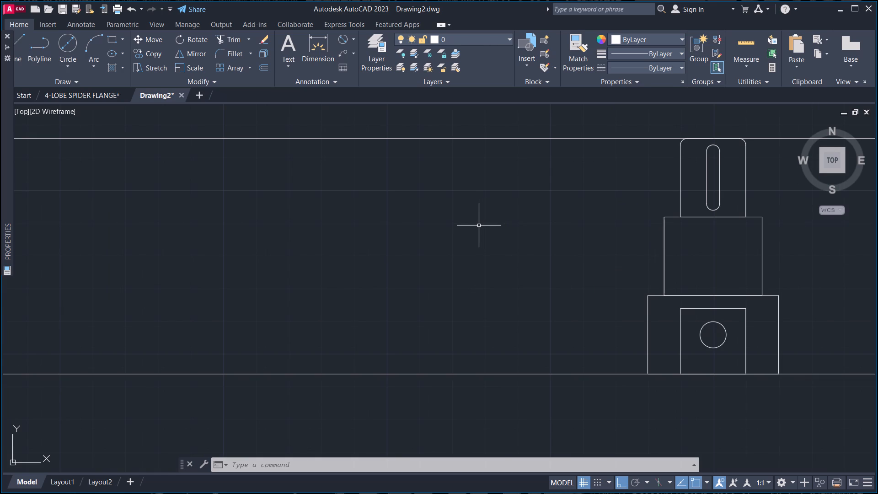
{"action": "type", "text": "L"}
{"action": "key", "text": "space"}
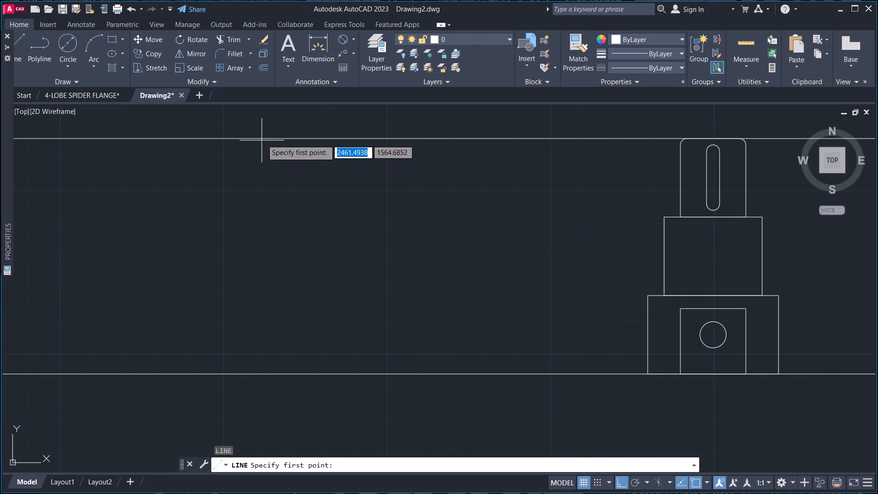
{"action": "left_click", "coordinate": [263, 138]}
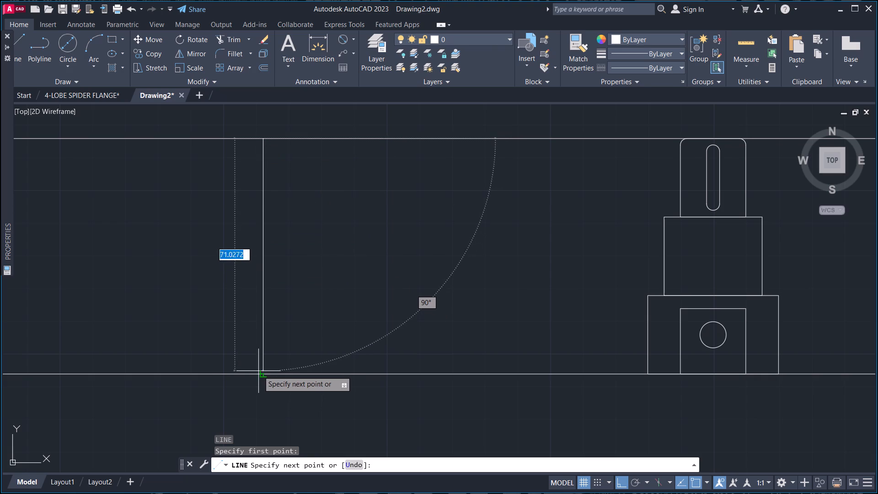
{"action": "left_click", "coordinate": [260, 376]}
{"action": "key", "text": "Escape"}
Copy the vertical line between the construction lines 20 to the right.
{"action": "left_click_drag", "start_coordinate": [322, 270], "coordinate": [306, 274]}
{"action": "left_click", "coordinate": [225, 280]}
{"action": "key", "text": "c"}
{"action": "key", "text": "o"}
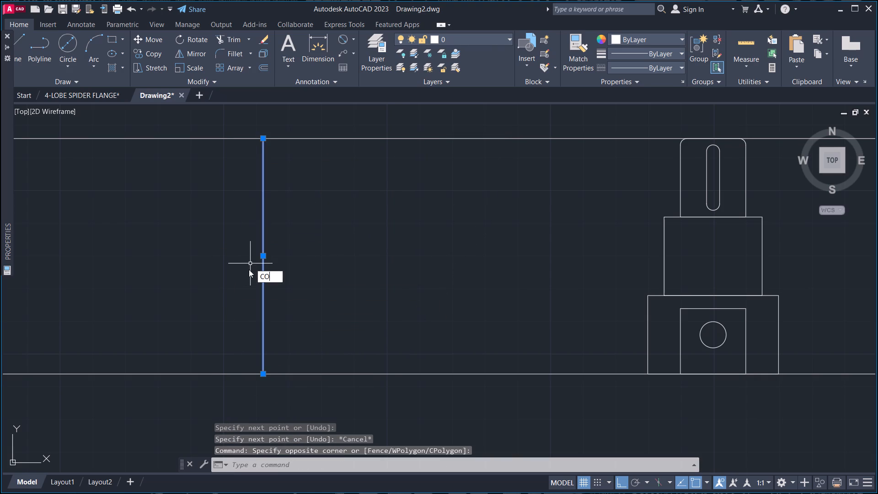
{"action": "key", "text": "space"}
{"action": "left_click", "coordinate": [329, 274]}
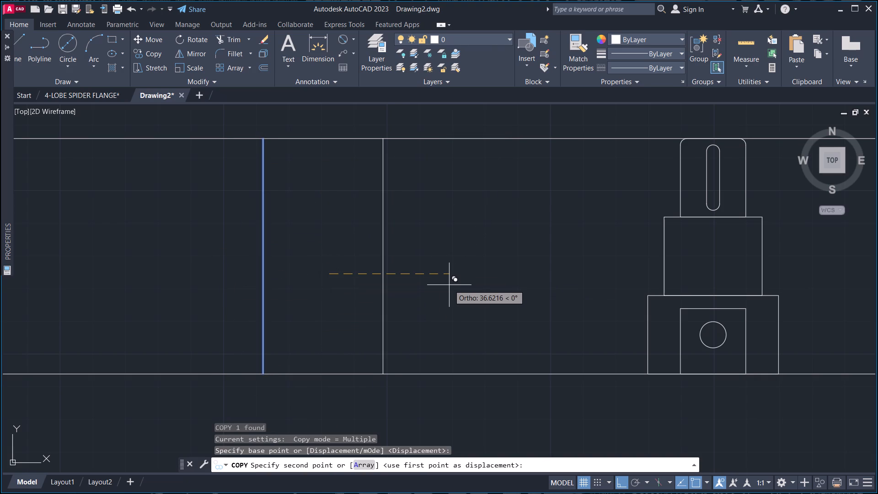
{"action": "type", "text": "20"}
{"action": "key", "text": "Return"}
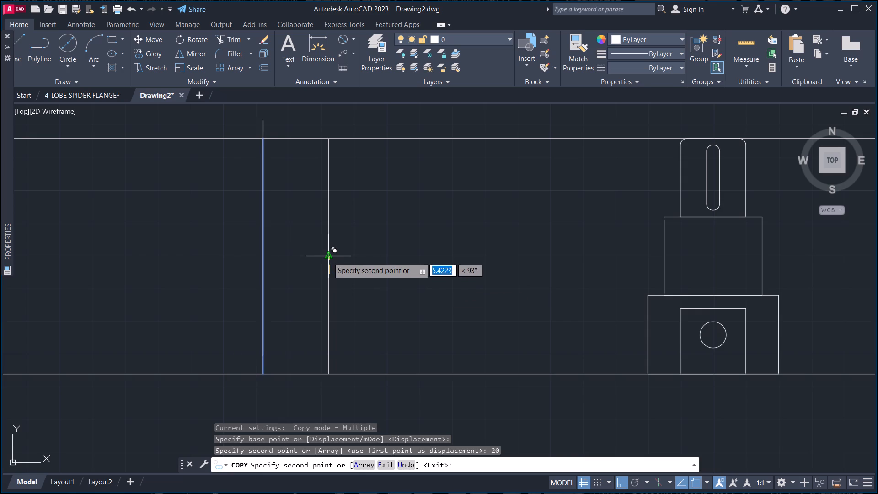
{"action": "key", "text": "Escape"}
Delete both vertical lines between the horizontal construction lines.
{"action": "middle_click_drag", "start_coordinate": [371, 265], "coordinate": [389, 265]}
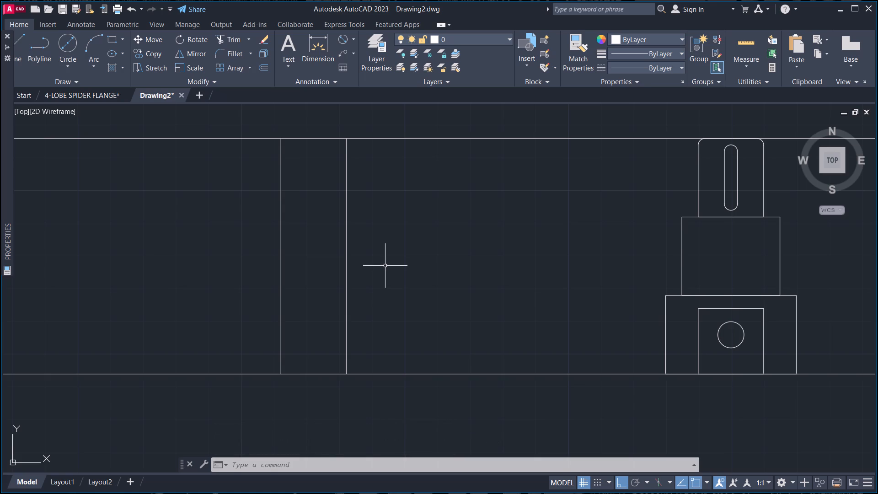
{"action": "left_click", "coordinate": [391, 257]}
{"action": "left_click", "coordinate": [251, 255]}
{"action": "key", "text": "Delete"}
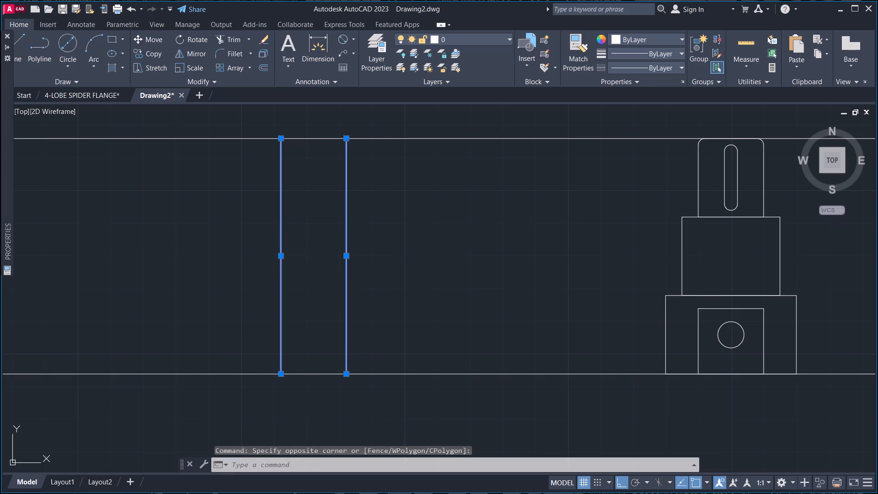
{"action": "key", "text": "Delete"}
Draw a 20-wide rectangle from the upper to the lower construction line, well to the left of the stepped part.
{"action": "type", "text": "REC"}
{"action": "key", "text": "space"}
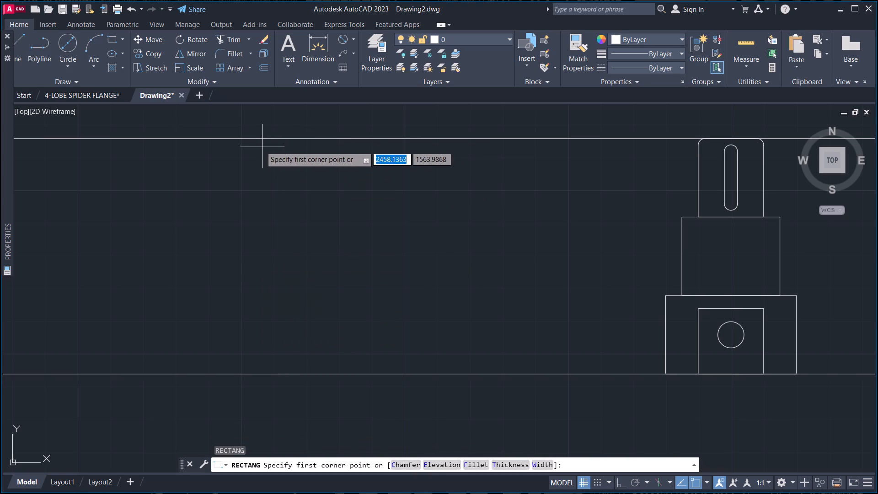
{"action": "left_click", "coordinate": [258, 139]}
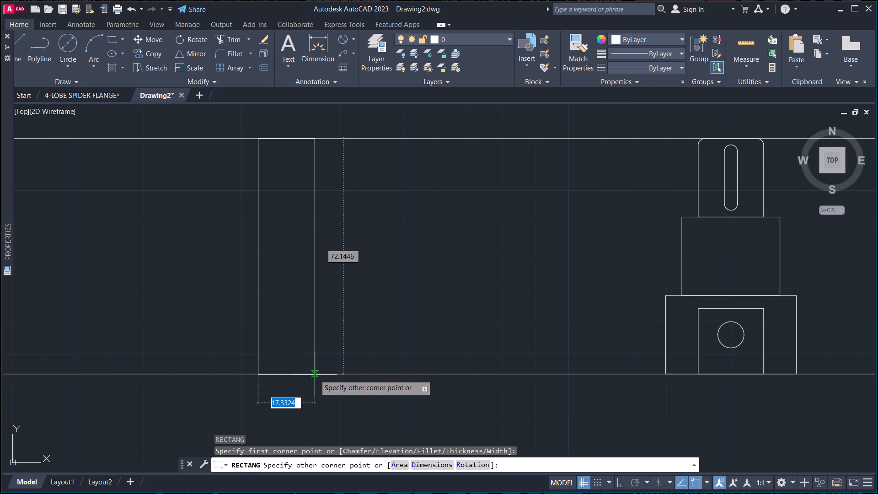
{"action": "type", "text": "20"}
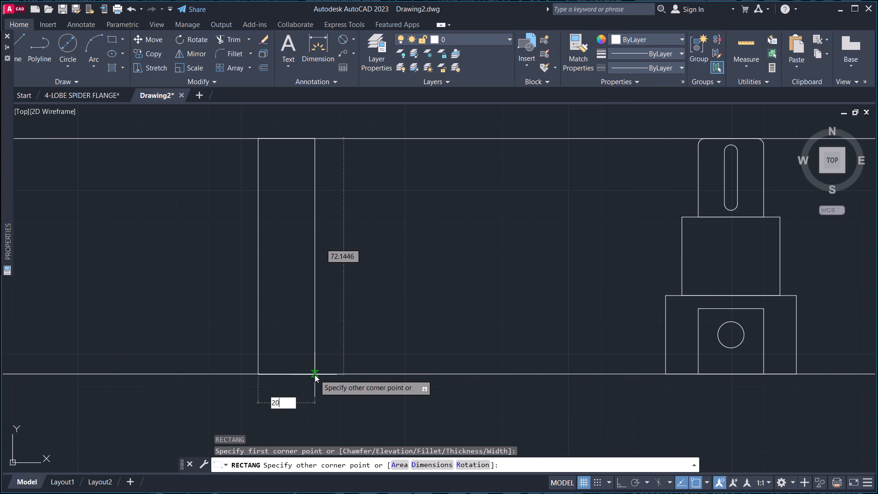
{"action": "key", "text": "Return"}
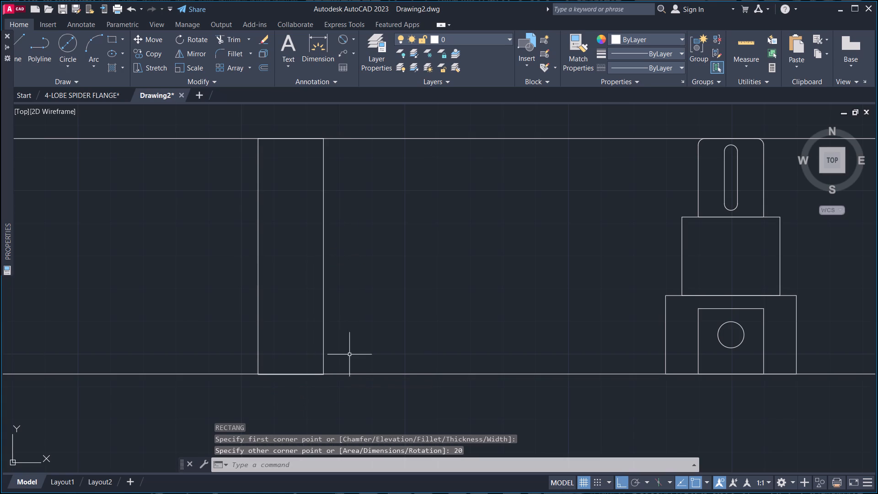
Stretch the new rectangle's bottom edge so it lies exactly on the lower construction line.
{"action": "middle_click_drag", "start_coordinate": [321, 342], "coordinate": [370, 345]}
{"action": "left_click_drag", "start_coordinate": [398, 291], "coordinate": [390, 294]}
{"action": "left_click", "coordinate": [350, 313]}
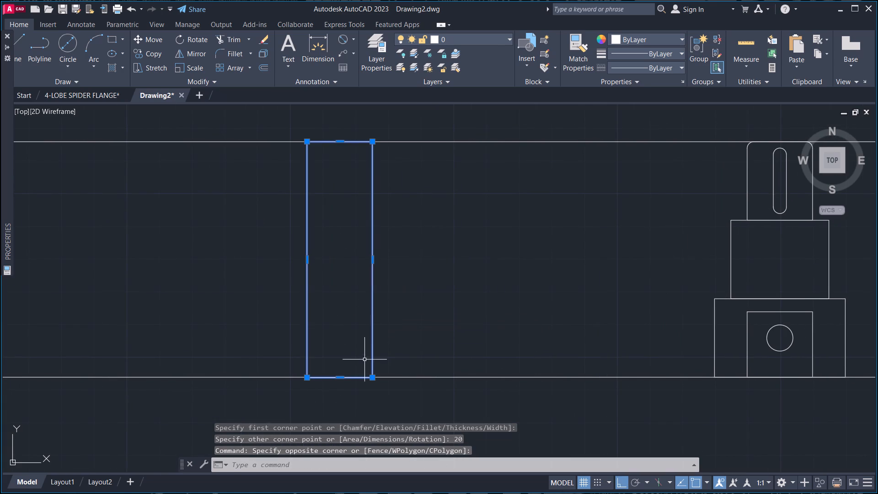
{"action": "scroll", "coordinate": [364, 364], "scroll_direction": "up", "scroll_amount": 6}
{"action": "middle_click_drag", "start_coordinate": [399, 385], "coordinate": [329, 200]}
{"action": "middle_click_drag", "start_coordinate": [408, 347], "coordinate": [590, 262]}
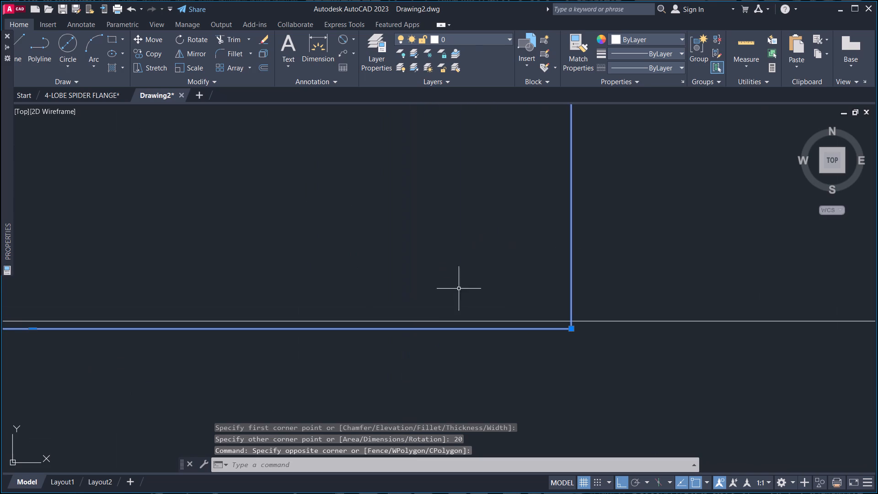
{"action": "scroll", "coordinate": [434, 350], "scroll_direction": "down", "scroll_amount": 3}
{"action": "middle_click_drag", "start_coordinate": [384, 360], "coordinate": [445, 343]}
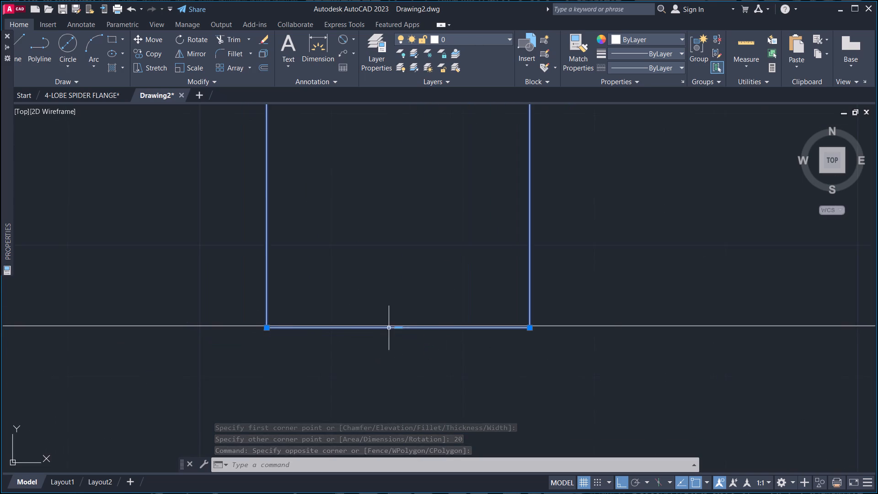
{"action": "scroll", "coordinate": [389, 328], "scroll_direction": "up", "scroll_amount": 5}
{"action": "left_click", "coordinate": [460, 337]}
{"action": "left_click", "coordinate": [464, 317]}
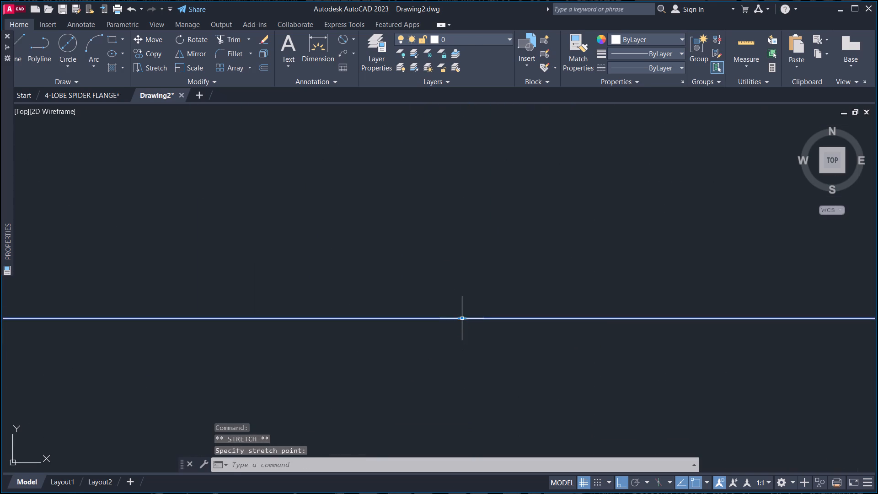
{"action": "scroll", "coordinate": [455, 275], "scroll_direction": "down", "scroll_amount": 8}
{"action": "middle_click_drag", "start_coordinate": [465, 228], "coordinate": [466, 399]}
{"action": "scroll", "coordinate": [457, 225], "scroll_direction": "down", "scroll_amount": 4}
{"action": "middle_click_drag", "start_coordinate": [450, 214], "coordinate": [436, 280]}
{"action": "scroll", "coordinate": [450, 255], "scroll_direction": "up", "scroll_amount": 5}
{"action": "key", "text": "Escape"}
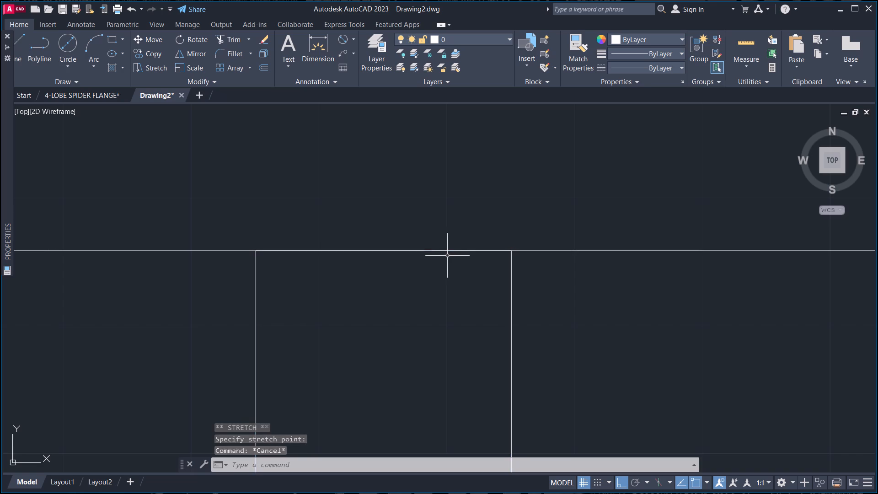
{"action": "key", "text": "Escape"}
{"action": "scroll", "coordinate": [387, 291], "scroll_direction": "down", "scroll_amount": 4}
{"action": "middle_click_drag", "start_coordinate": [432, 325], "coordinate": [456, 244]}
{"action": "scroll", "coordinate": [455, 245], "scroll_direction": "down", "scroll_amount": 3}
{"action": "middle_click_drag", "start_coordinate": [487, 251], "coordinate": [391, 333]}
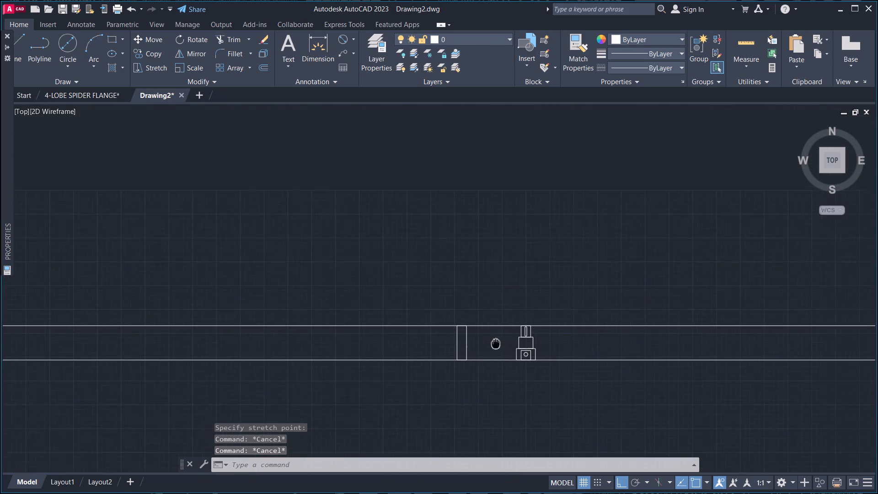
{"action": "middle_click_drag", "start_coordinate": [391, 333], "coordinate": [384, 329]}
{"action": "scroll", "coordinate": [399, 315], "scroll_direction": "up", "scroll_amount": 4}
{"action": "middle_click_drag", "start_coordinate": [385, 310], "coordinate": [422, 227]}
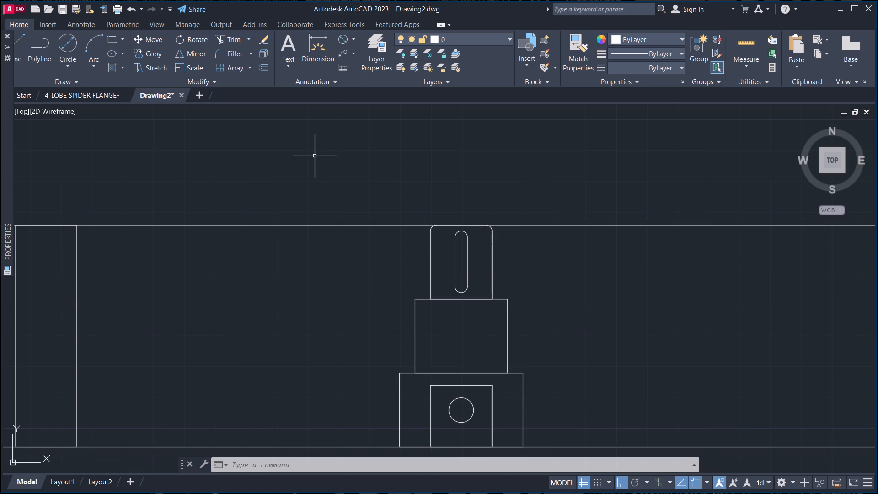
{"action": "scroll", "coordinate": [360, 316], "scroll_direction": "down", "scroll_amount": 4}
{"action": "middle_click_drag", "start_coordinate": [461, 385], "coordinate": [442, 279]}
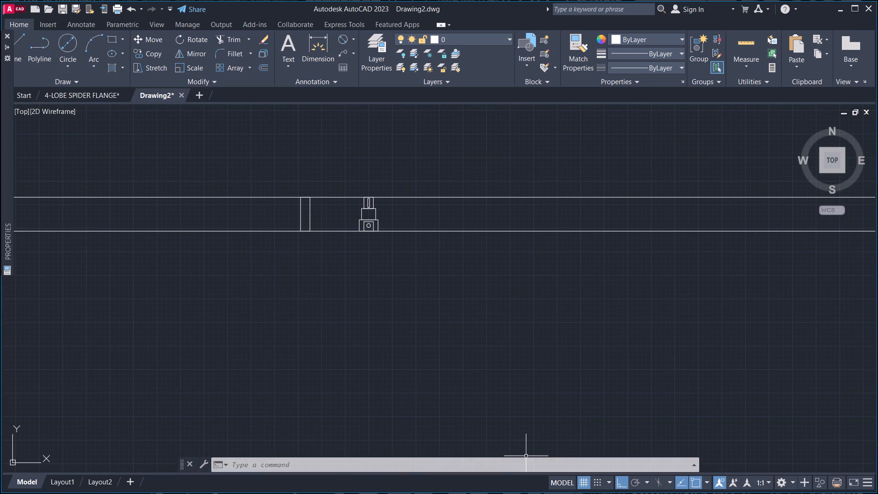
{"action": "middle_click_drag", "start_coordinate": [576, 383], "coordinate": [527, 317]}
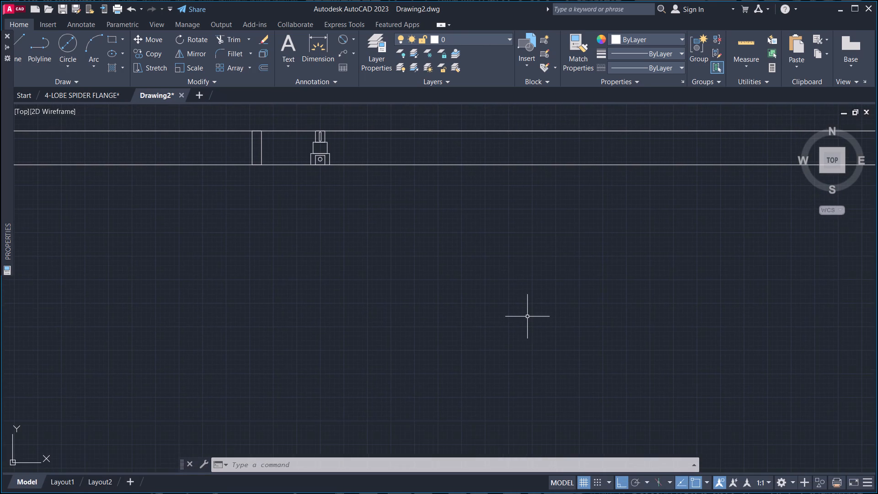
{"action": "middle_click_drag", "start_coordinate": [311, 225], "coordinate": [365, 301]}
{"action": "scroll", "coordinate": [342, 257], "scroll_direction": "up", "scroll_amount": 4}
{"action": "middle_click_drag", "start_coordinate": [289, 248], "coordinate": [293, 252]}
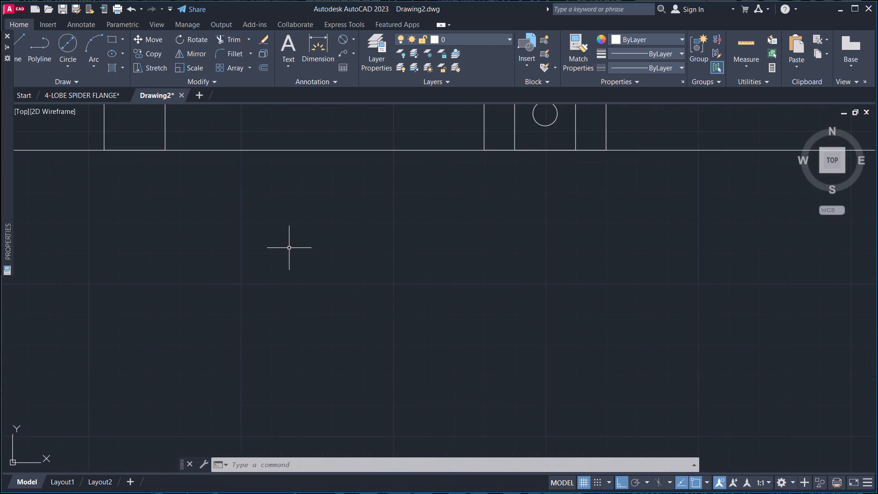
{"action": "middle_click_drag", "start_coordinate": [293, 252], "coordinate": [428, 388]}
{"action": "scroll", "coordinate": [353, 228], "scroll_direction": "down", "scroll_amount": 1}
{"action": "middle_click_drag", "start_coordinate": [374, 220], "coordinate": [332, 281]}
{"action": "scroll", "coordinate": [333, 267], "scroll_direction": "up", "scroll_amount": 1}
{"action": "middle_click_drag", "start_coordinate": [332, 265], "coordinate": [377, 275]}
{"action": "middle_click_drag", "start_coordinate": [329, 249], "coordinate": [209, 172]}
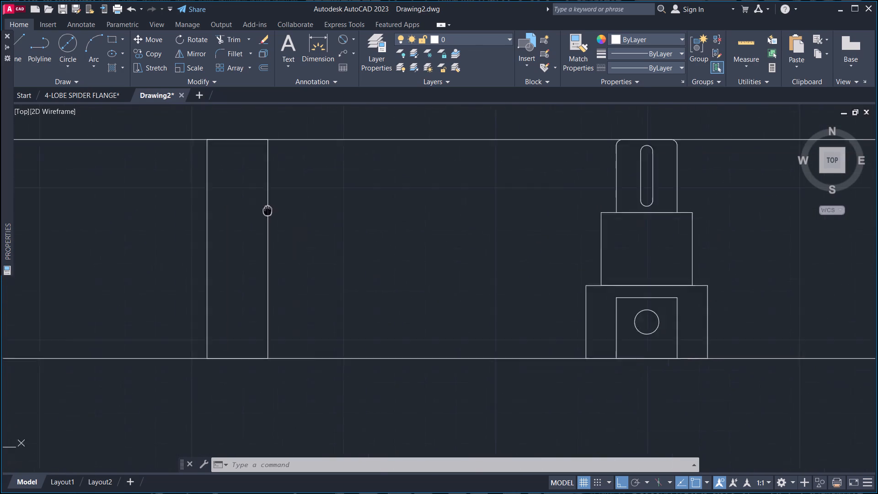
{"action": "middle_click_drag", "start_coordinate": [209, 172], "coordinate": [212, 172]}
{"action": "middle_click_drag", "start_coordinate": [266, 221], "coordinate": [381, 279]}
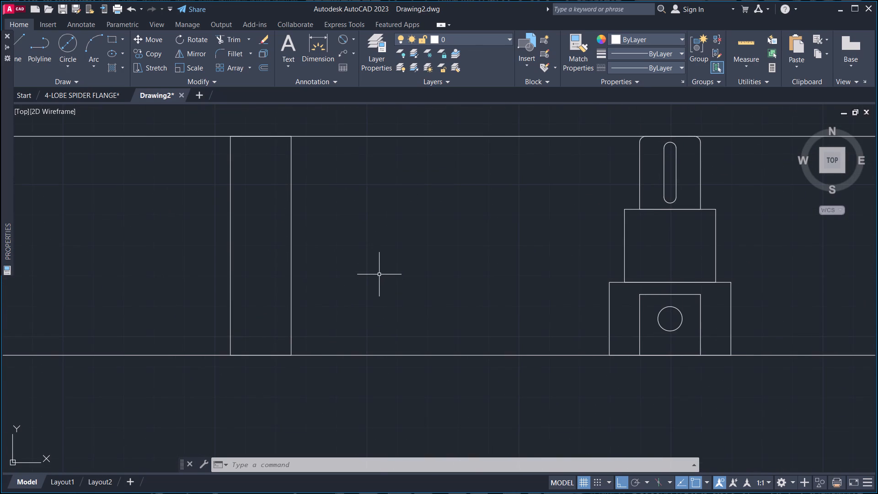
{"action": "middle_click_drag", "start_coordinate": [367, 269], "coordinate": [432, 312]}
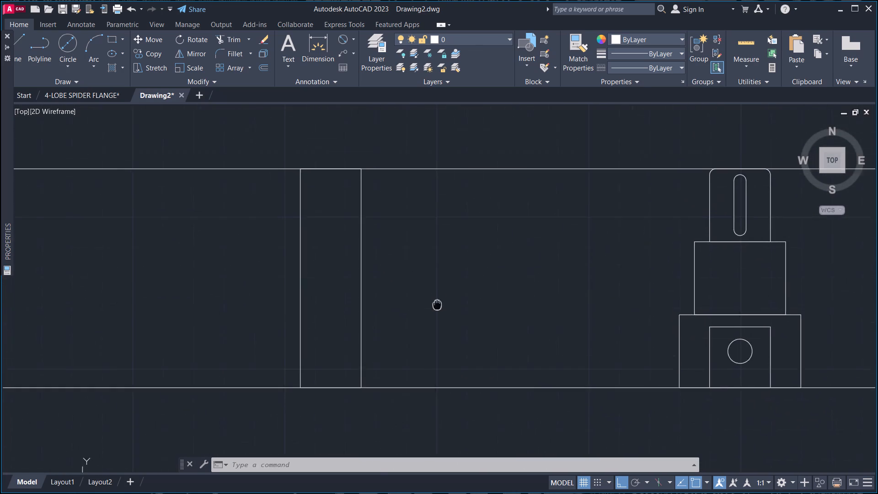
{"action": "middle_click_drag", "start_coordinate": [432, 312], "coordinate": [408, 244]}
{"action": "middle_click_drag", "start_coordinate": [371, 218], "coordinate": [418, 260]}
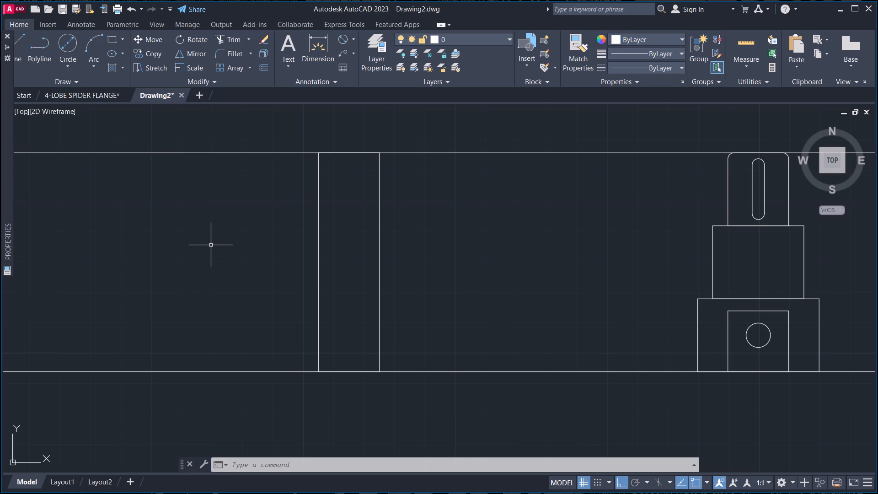
Explode the 20-wide rectangle into separate lines.
{"action": "left_click", "coordinate": [340, 262]}
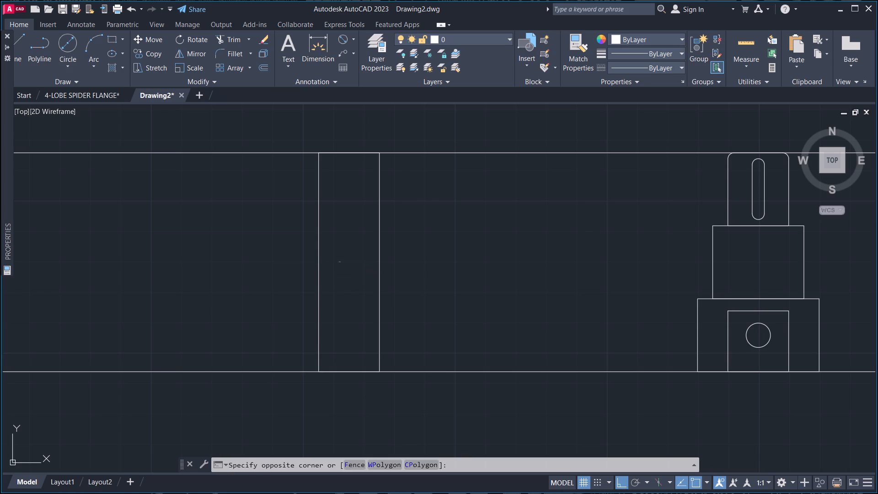
{"action": "left_click", "coordinate": [260, 271]}
{"action": "type", "text": "X"}
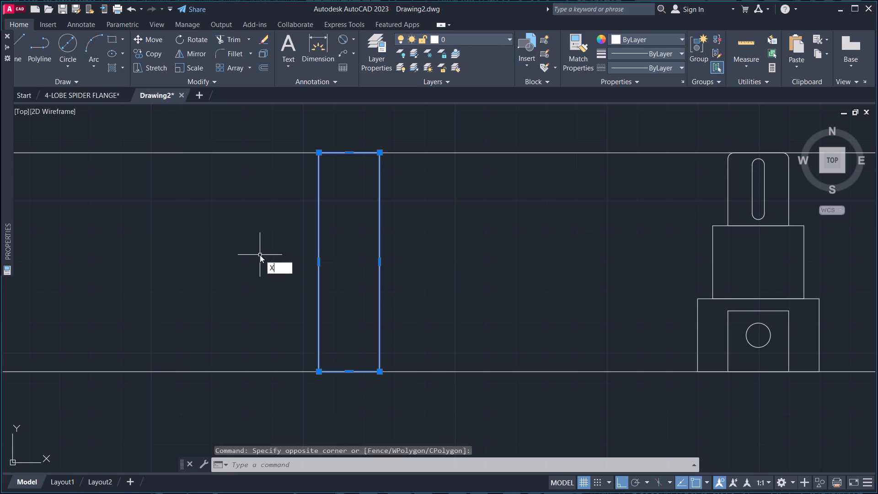
{"action": "key", "text": "space"}
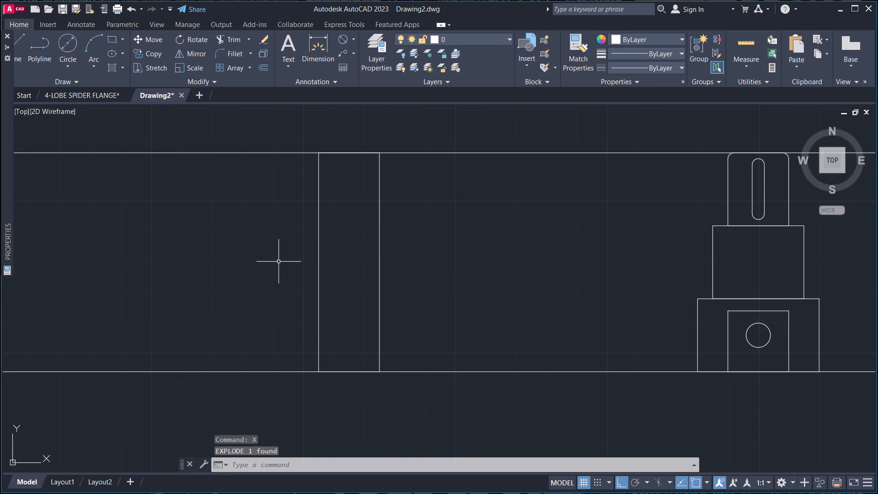
Offset the left and right sides of the exploded rectangle outward by 4.
{"action": "left_click_drag", "start_coordinate": [327, 243], "coordinate": [321, 243]}
{"action": "left_click", "coordinate": [279, 256]}
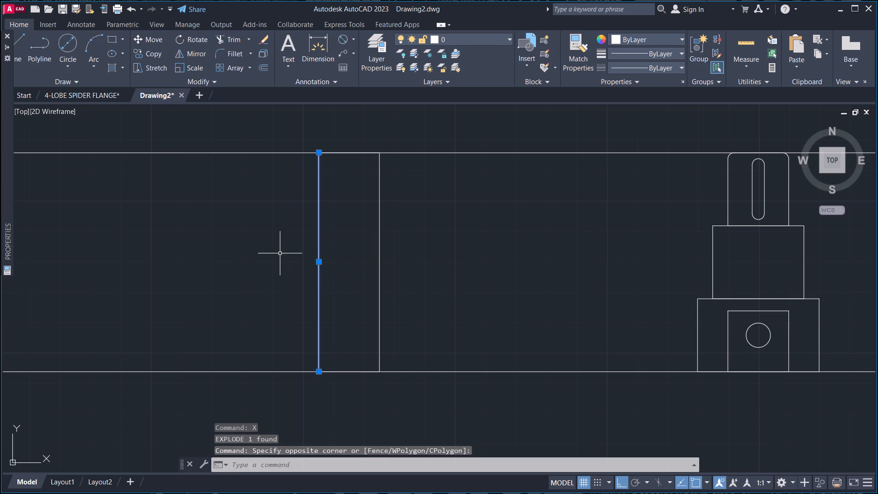
{"action": "key", "text": "o"}
{"action": "key", "text": "space"}
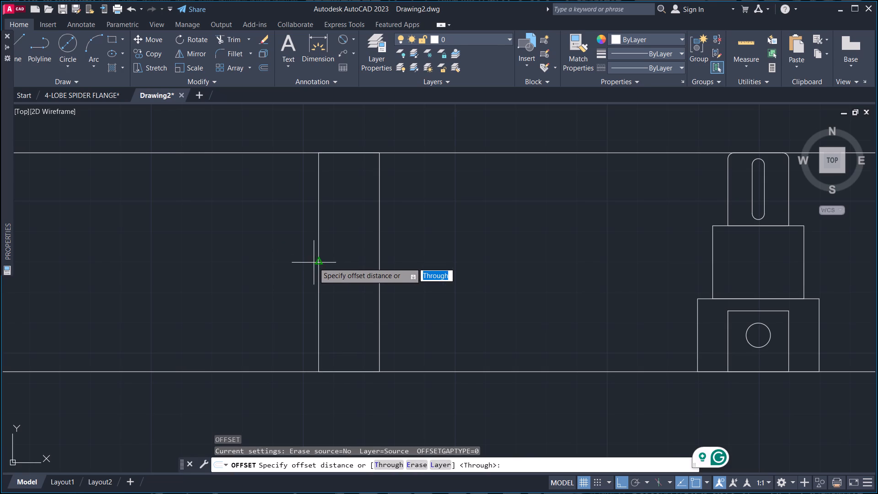
{"action": "left_click", "coordinate": [317, 264]}
{"action": "key", "text": "4"}
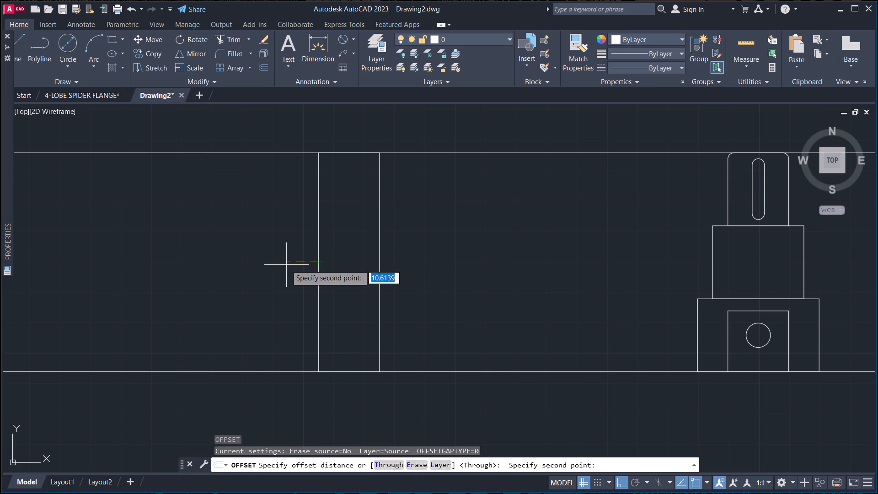
{"action": "key", "text": "Return"}
{"action": "left_click", "coordinate": [285, 264]}
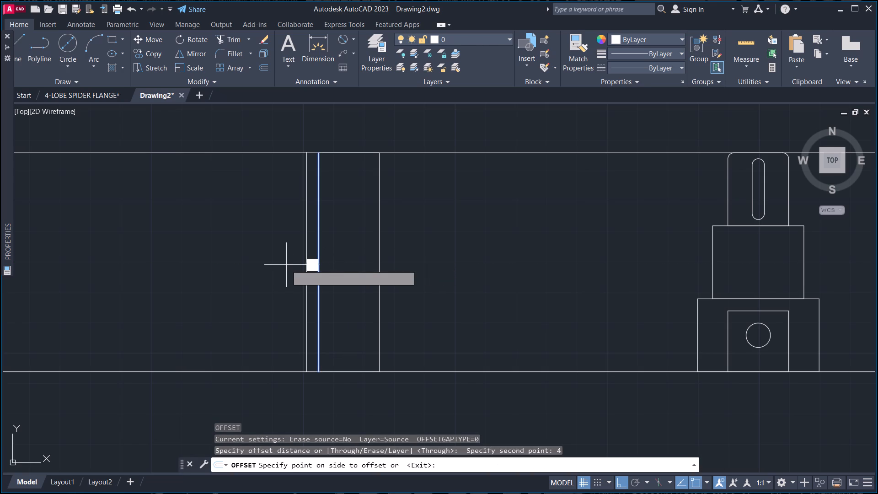
{"action": "left_click", "coordinate": [379, 243]}
{"action": "left_click", "coordinate": [420, 236]}
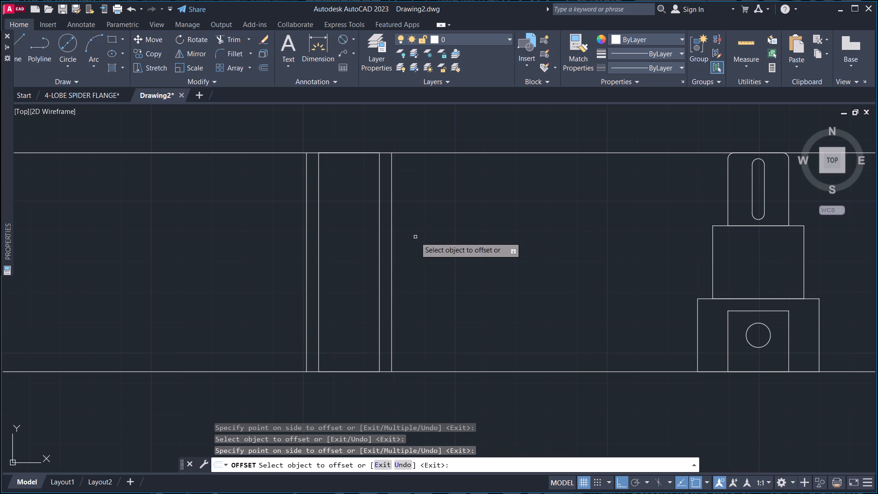
Offset the two outer vertical lines outward by another 4 on each side.
{"action": "left_click", "coordinate": [393, 268]}
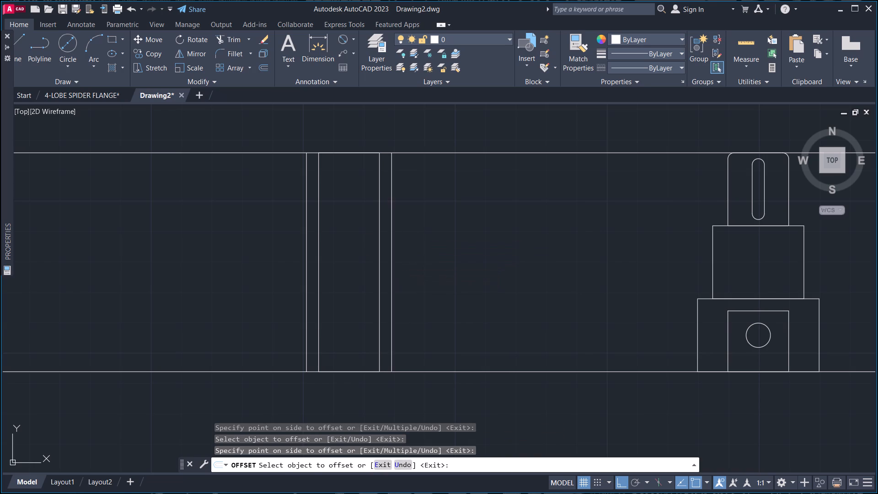
{"action": "left_click", "coordinate": [432, 266]}
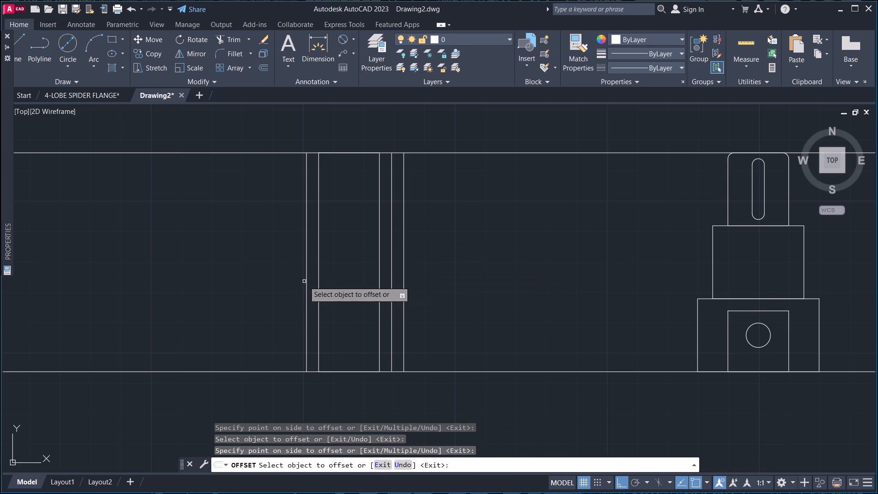
{"action": "left_click", "coordinate": [307, 281]}
{"action": "left_click", "coordinate": [263, 279]}
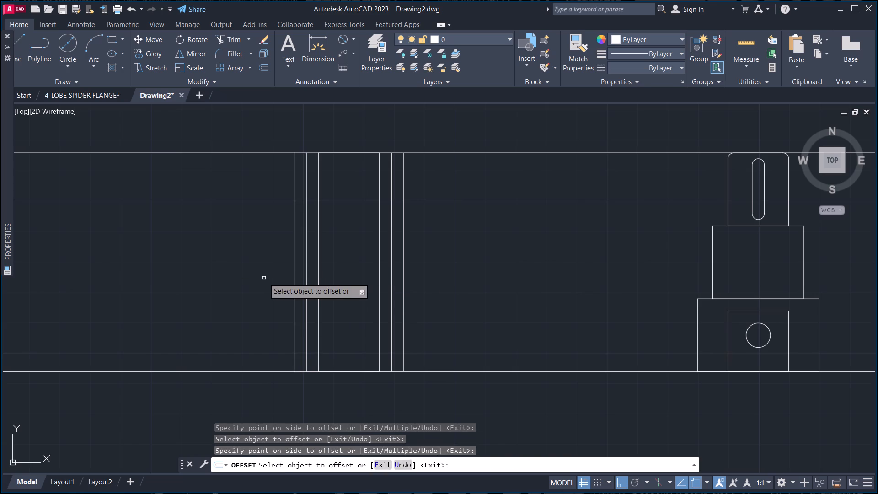
{"action": "key", "text": "Escape"}
Draw a vertical centre line about 84 units long from the rectangle's bottom-edge midpoint up past the upper construction line.
{"action": "middle_click_drag", "start_coordinate": [316, 220], "coordinate": [308, 220]}
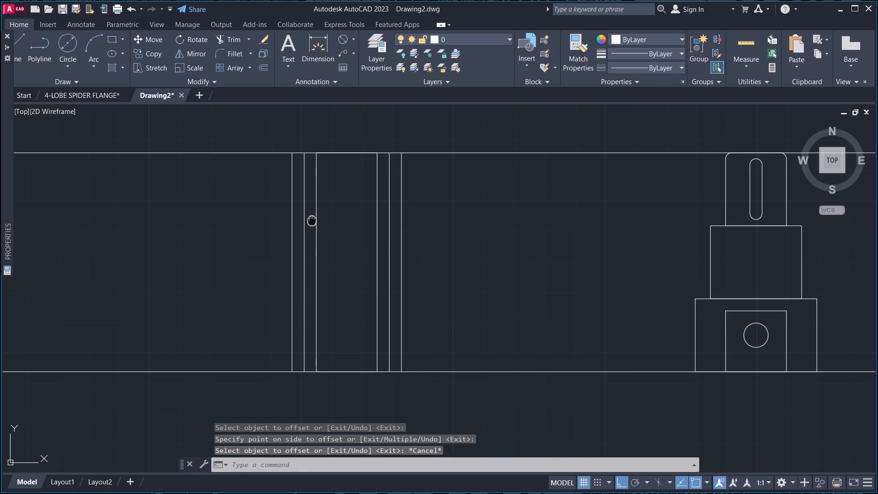
{"action": "middle_click_drag", "start_coordinate": [308, 220], "coordinate": [307, 220]}
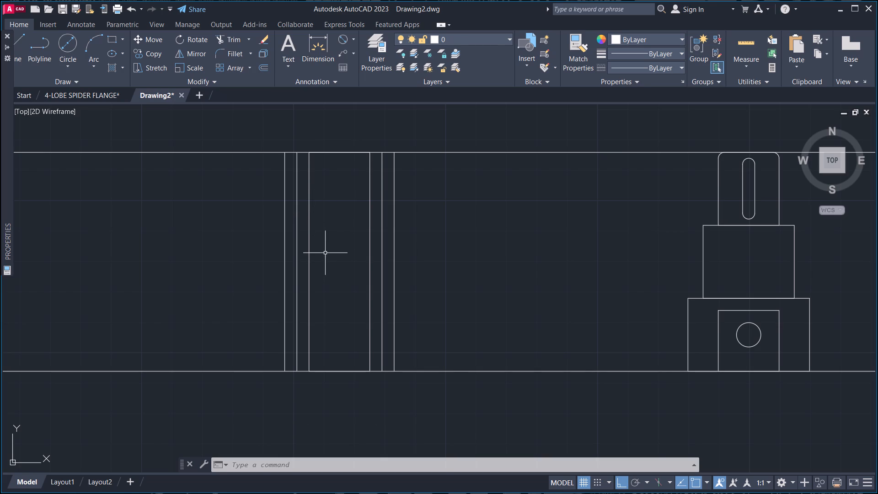
{"action": "key", "text": "l"}
{"action": "key", "text": "space"}
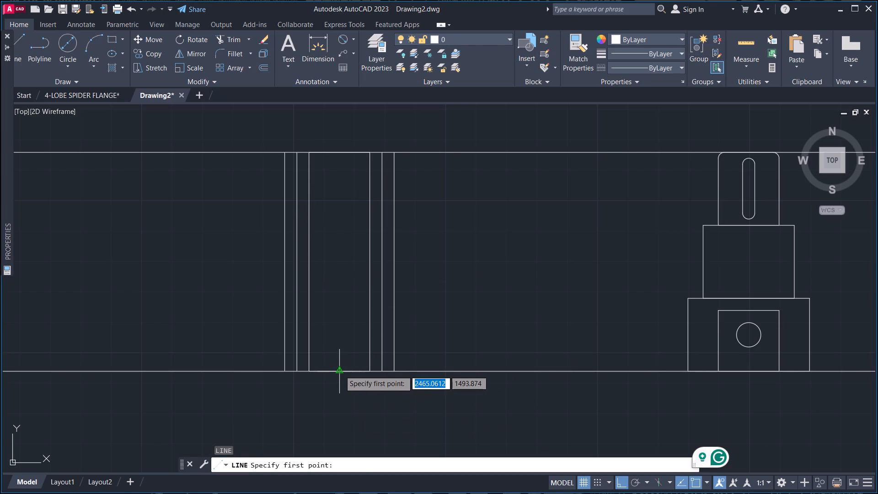
{"action": "left_click", "coordinate": [340, 370]}
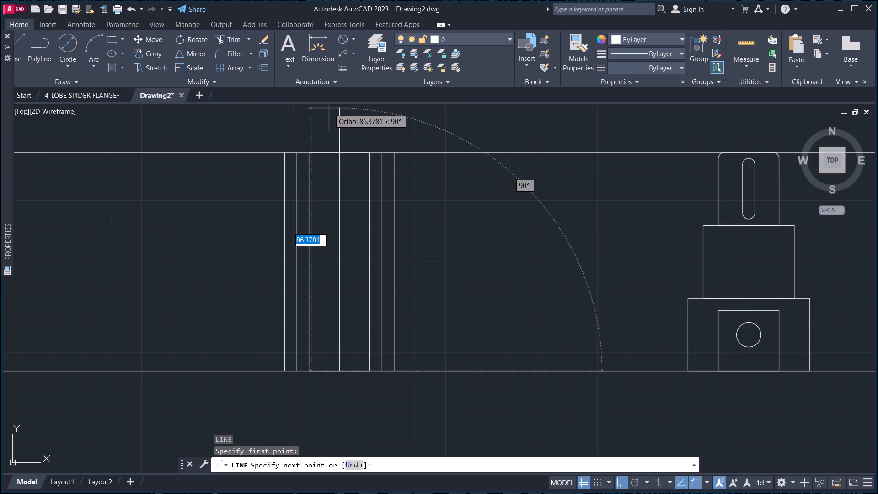
{"action": "left_click", "coordinate": [339, 117]}
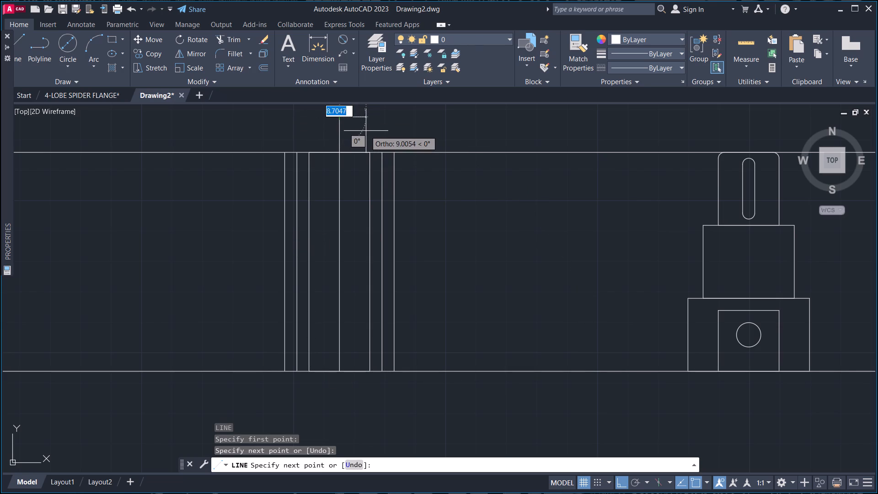
{"action": "key", "text": "Escape"}
Stretch the centre line's lower end about 9 units below the lower construction line.
{"action": "left_click_drag", "start_coordinate": [358, 131], "coordinate": [353, 131]}
{"action": "left_click", "coordinate": [326, 130]}
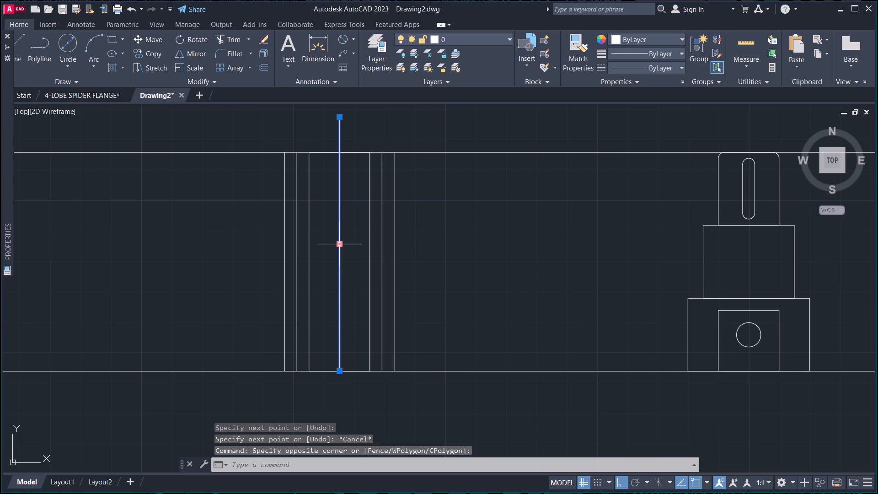
{"action": "middle_click_drag", "start_coordinate": [341, 386], "coordinate": [355, 309]}
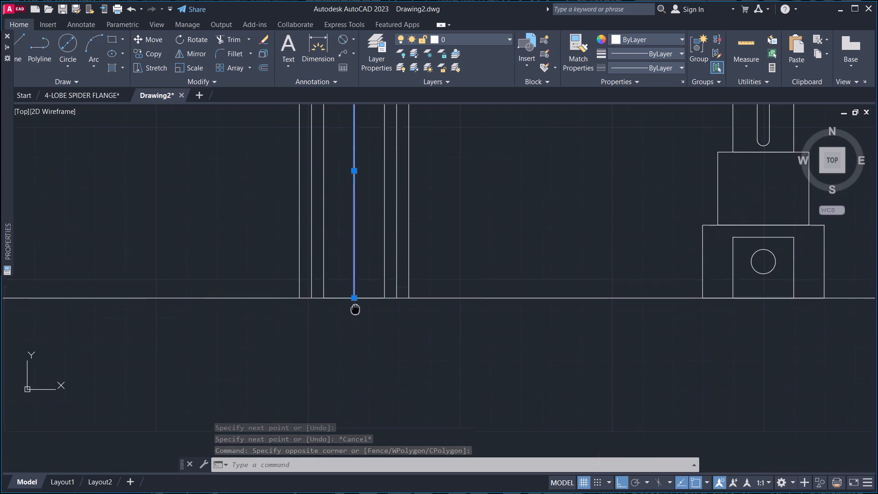
{"action": "middle_click_drag", "start_coordinate": [355, 309], "coordinate": [355, 294]}
{"action": "scroll", "coordinate": [355, 293], "scroll_direction": "up", "scroll_amount": 3}
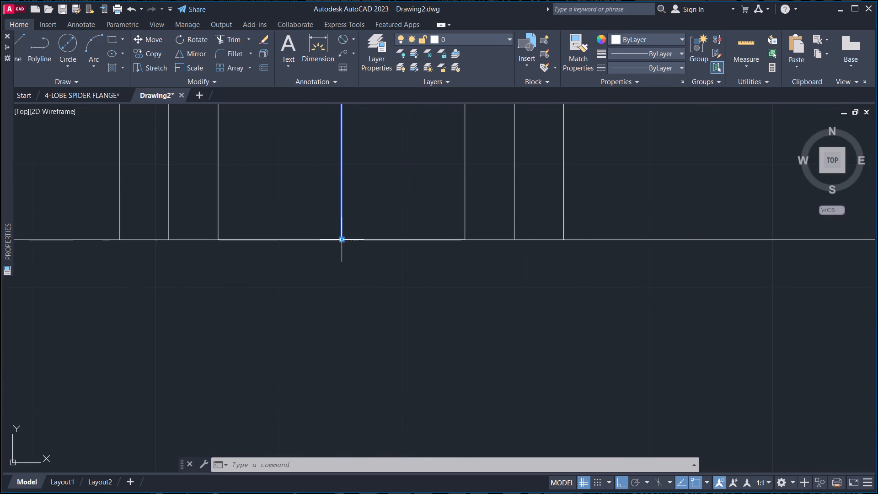
{"action": "left_click", "coordinate": [344, 240]}
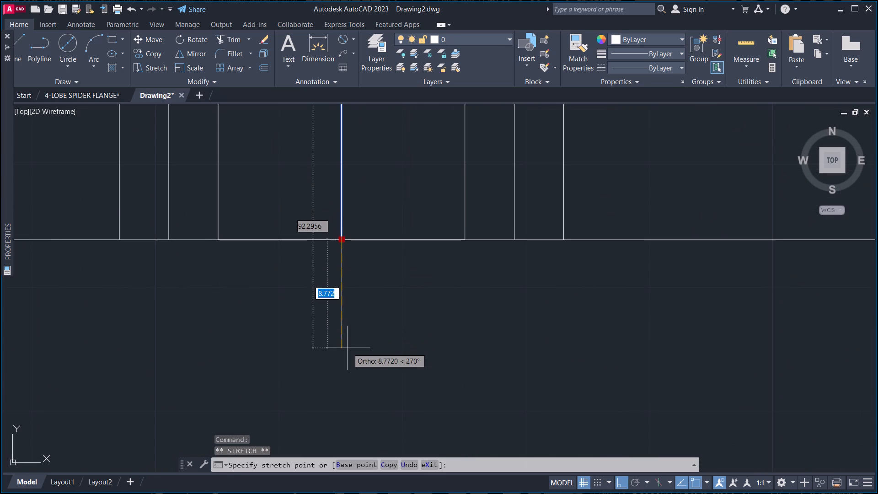
{"action": "left_click", "coordinate": [342, 355]}
{"action": "middle_click_drag", "start_coordinate": [372, 335], "coordinate": [370, 394]}
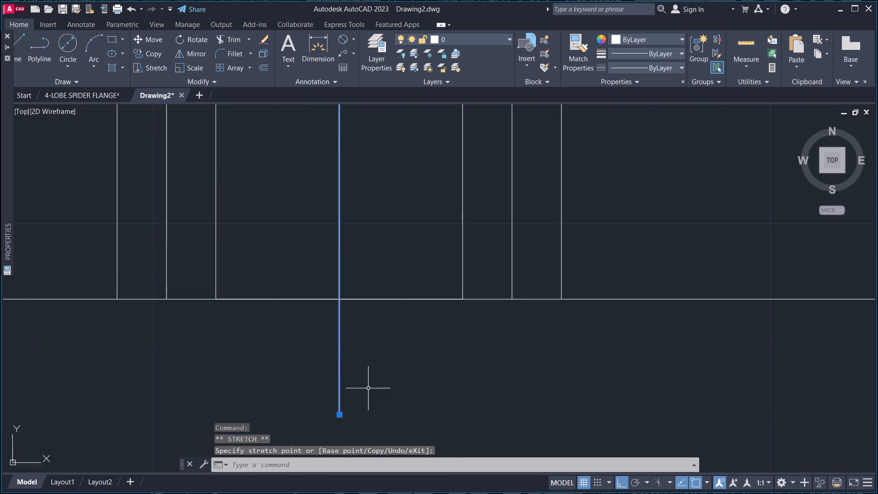
{"action": "key", "text": "Escape"}
Check which layers and linetypes this drawing offers for the vertical centre line.
{"action": "scroll", "coordinate": [351, 352], "scroll_direction": "down", "scroll_amount": 3}
{"action": "middle_click_drag", "start_coordinate": [366, 351], "coordinate": [380, 347]}
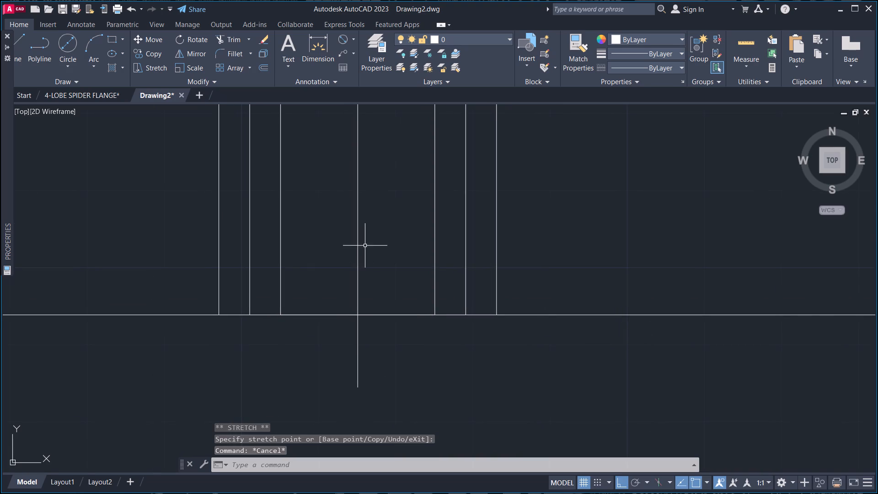
{"action": "left_click_drag", "start_coordinate": [364, 242], "coordinate": [360, 245]}
{"action": "left_click", "coordinate": [333, 267]}
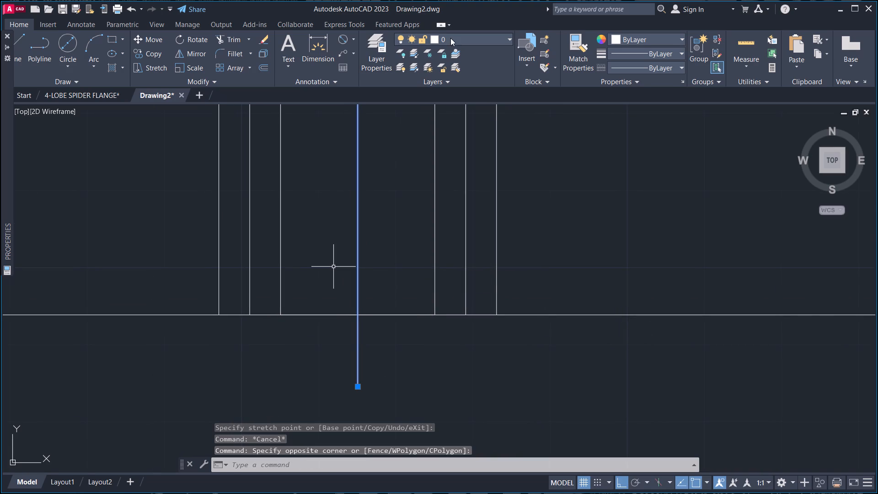
{"action": "left_click", "coordinate": [451, 38]}
{"action": "left_click", "coordinate": [484, 37]}
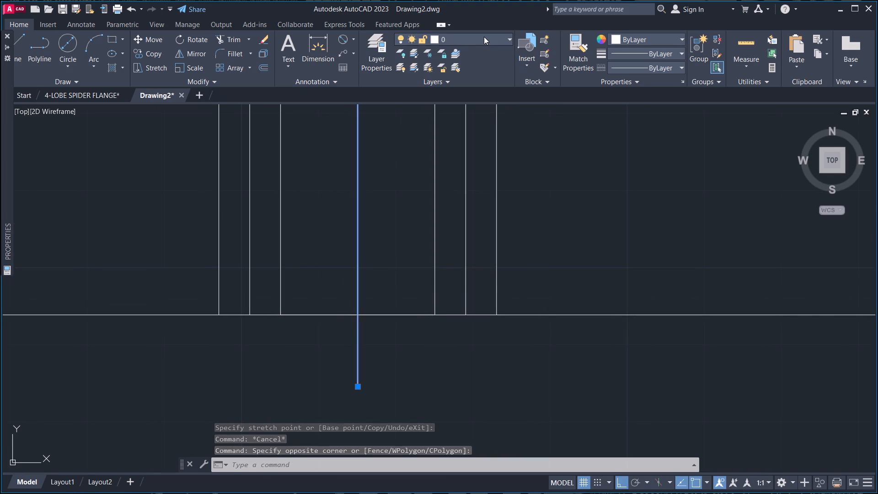
{"action": "left_click", "coordinate": [471, 41]}
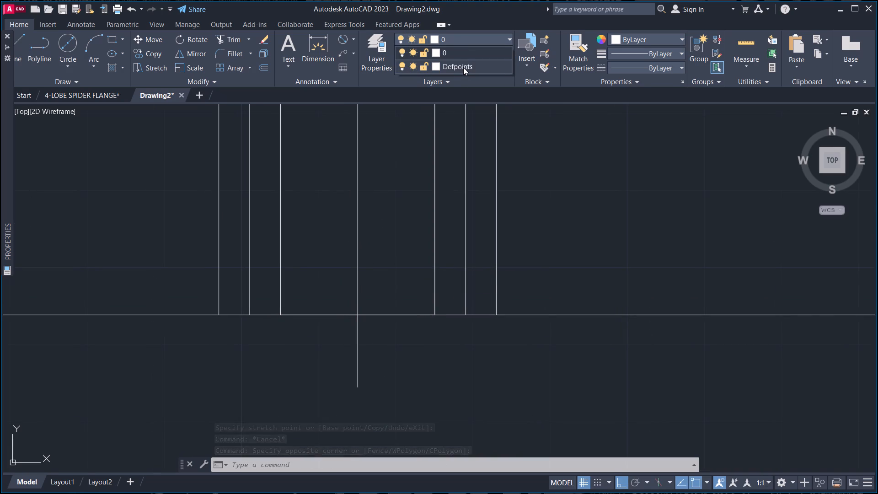
{"action": "left_click", "coordinate": [463, 37]}
{"action": "left_click", "coordinate": [647, 69]}
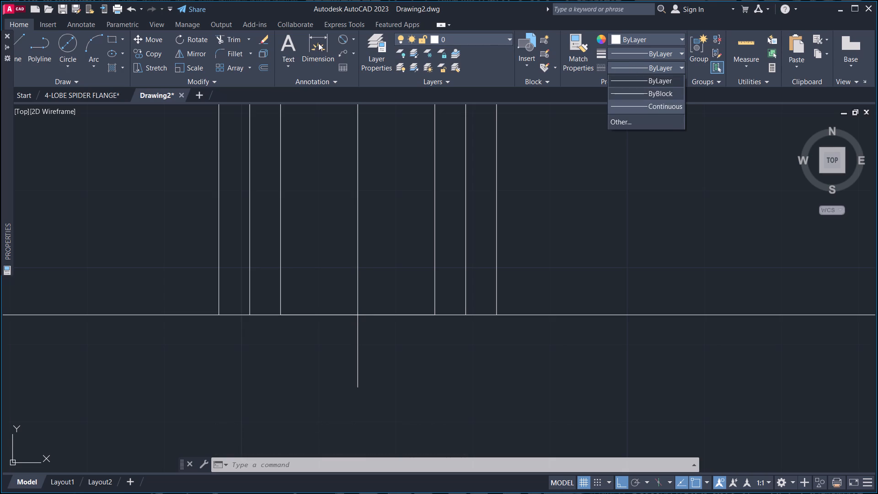
{"action": "left_click", "coordinate": [375, 59]}
{"action": "left_click", "coordinate": [375, 44]}
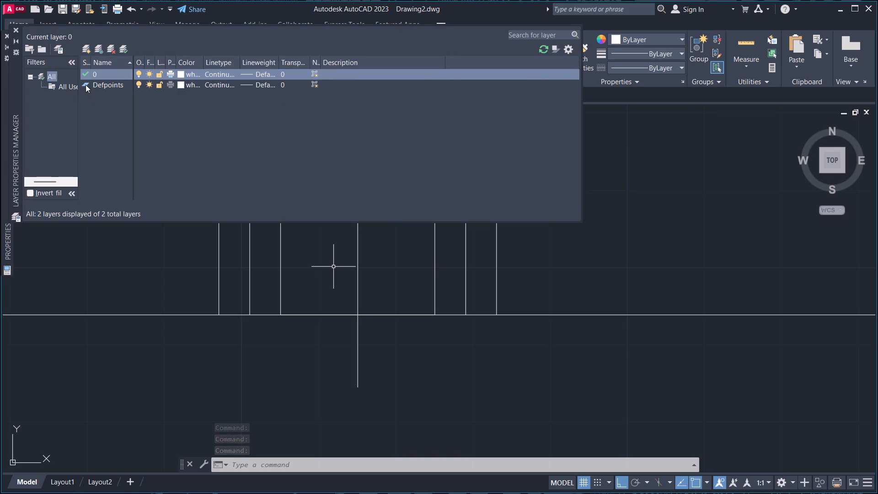
{"action": "left_click", "coordinate": [484, 7]}
{"action": "left_click", "coordinate": [14, 28]}
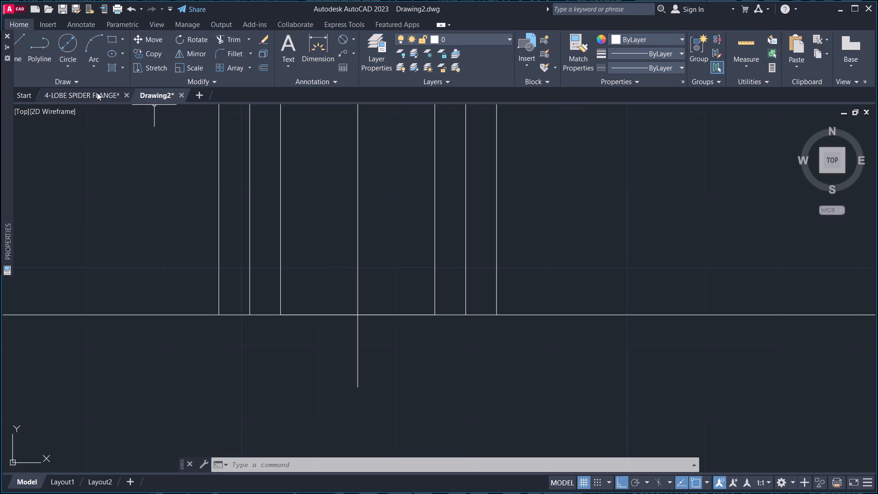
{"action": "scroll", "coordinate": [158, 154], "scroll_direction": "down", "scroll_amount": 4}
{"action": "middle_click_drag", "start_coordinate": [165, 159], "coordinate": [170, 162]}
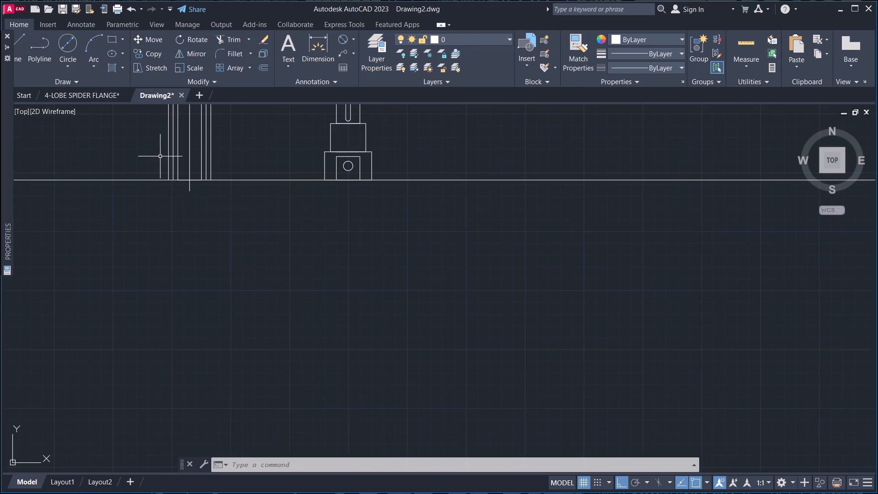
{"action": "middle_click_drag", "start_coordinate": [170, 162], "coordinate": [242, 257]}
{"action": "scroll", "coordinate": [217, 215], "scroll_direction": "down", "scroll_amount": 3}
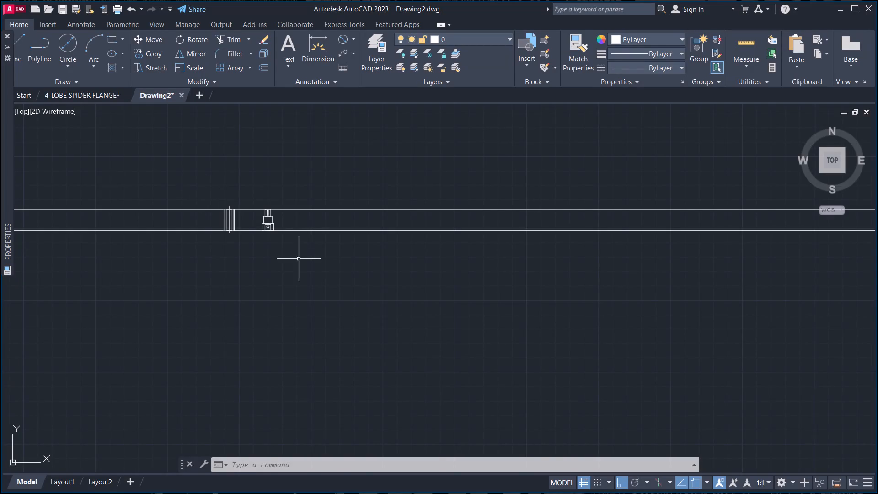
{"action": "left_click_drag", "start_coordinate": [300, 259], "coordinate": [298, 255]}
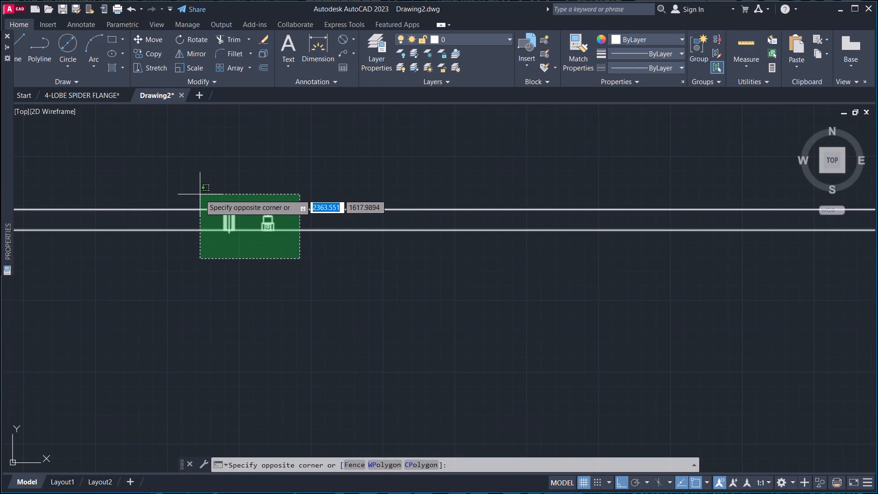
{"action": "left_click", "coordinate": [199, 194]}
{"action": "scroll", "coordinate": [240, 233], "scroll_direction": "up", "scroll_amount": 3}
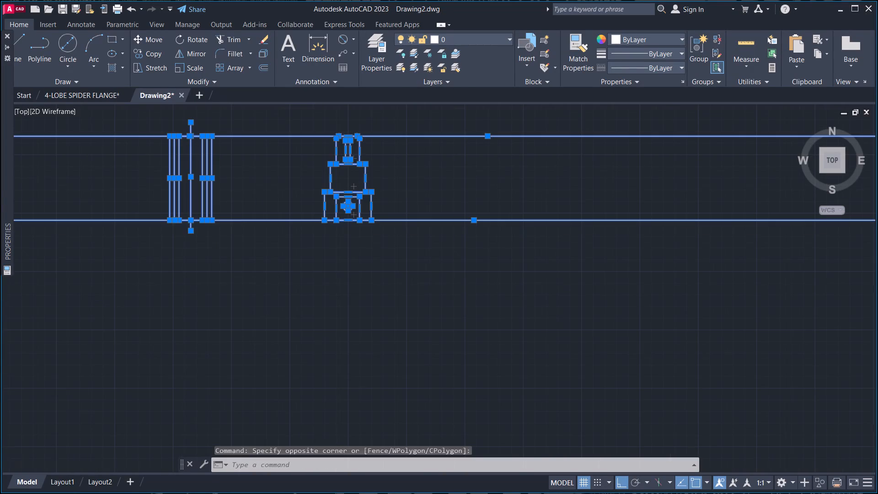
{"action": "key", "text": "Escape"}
Copy both views of the part to the clipboard without the two long construction lines.
{"action": "scroll", "coordinate": [174, 177], "scroll_direction": "down", "scroll_amount": 2}
{"action": "middle_click_drag", "start_coordinate": [198, 164], "coordinate": [205, 181]}
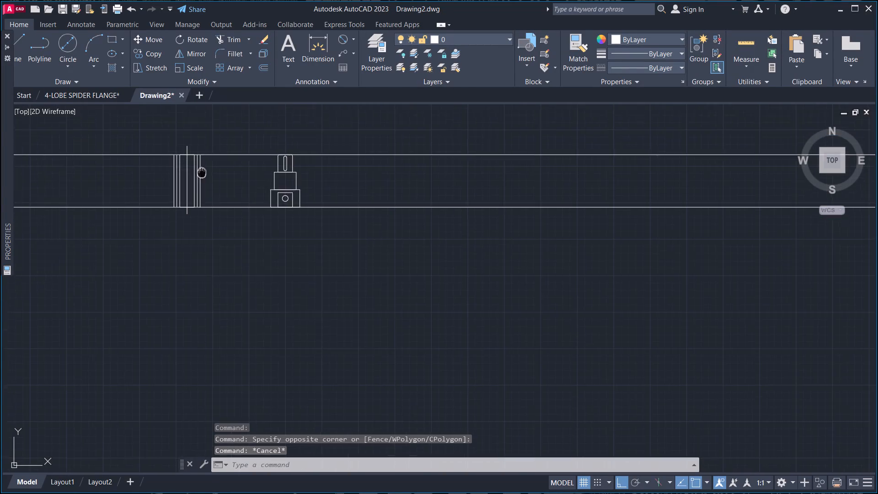
{"action": "middle_click_drag", "start_coordinate": [205, 181], "coordinate": [217, 221]}
{"action": "left_click", "coordinate": [139, 163]}
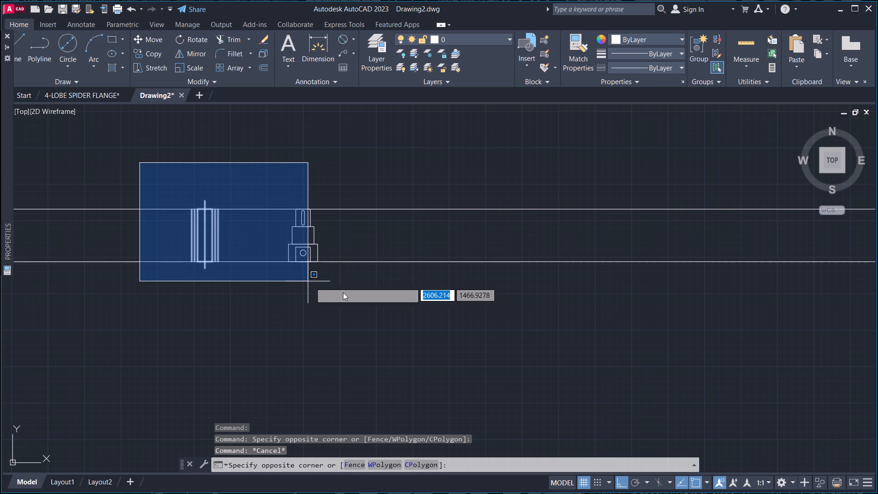
{"action": "left_click", "coordinate": [386, 296]}
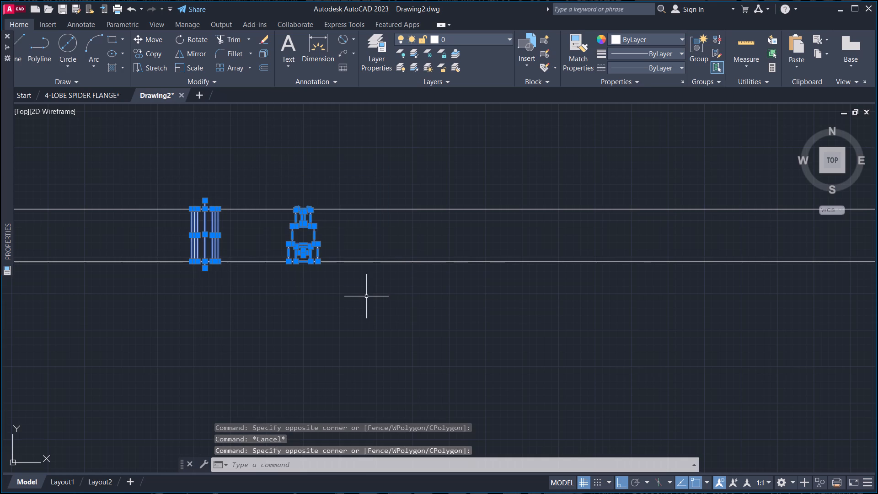
{"action": "key", "text": "ctrl+c"}
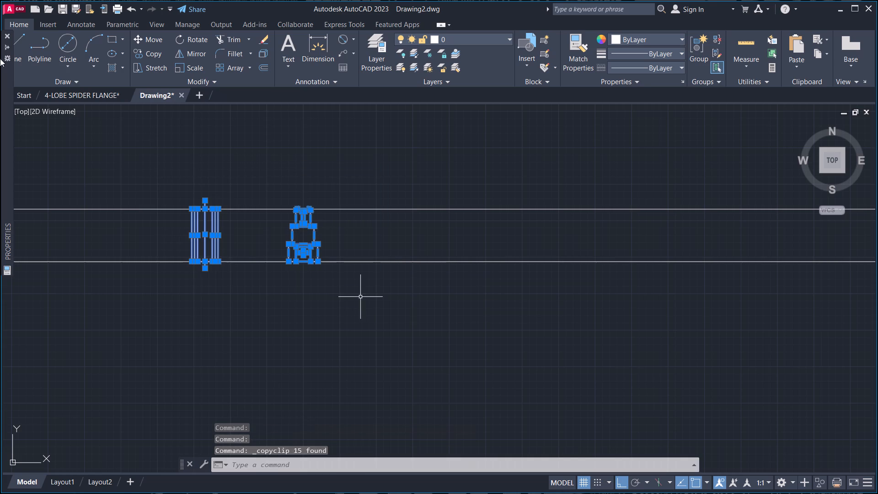
Switch to the 4-LOBE SPIDER FLANGE drawing and paste both copied views into empty space beside the flange.
{"action": "left_click", "coordinate": [65, 98]}
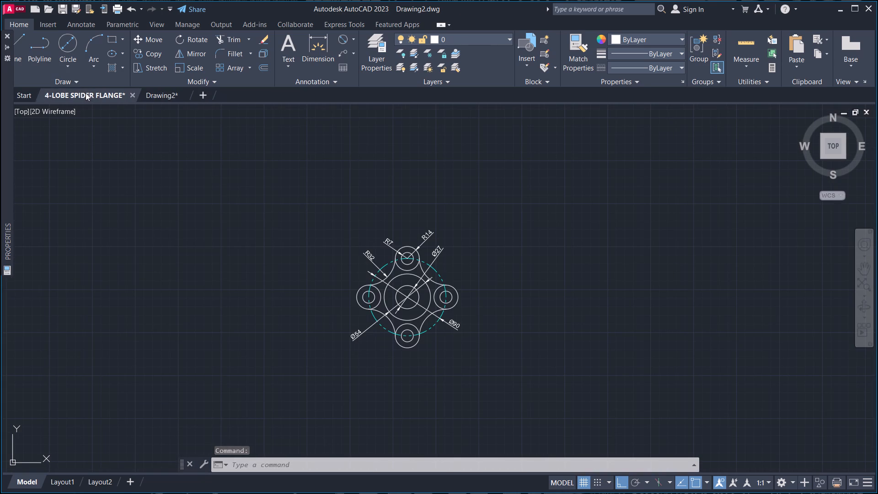
{"action": "scroll", "coordinate": [332, 249], "scroll_direction": "down", "scroll_amount": 2}
{"action": "middle_click_drag", "start_coordinate": [420, 273], "coordinate": [232, 236]}
{"action": "scroll", "coordinate": [290, 236], "scroll_direction": "down", "scroll_amount": 2}
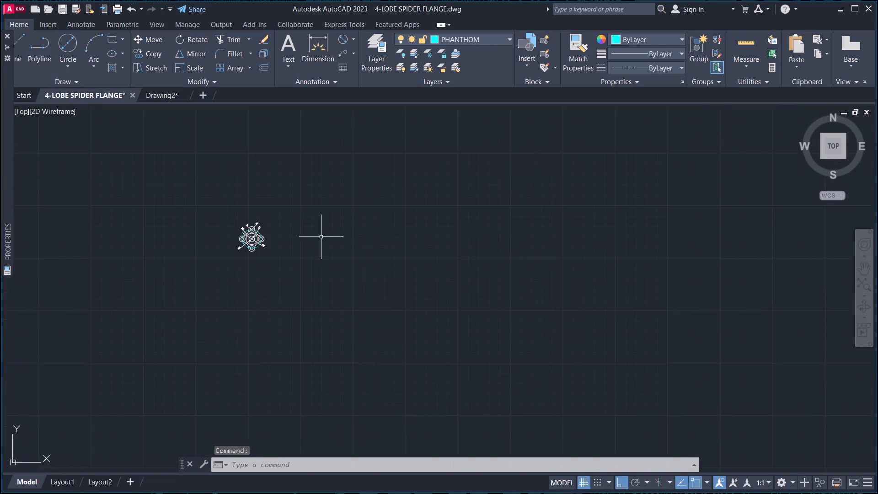
{"action": "middle_click_drag", "start_coordinate": [343, 239], "coordinate": [185, 235]}
{"action": "scroll", "coordinate": [237, 242], "scroll_direction": "up", "scroll_amount": 4}
{"action": "middle_click_drag", "start_coordinate": [339, 261], "coordinate": [305, 179]}
{"action": "key", "text": "ctrl+v"}
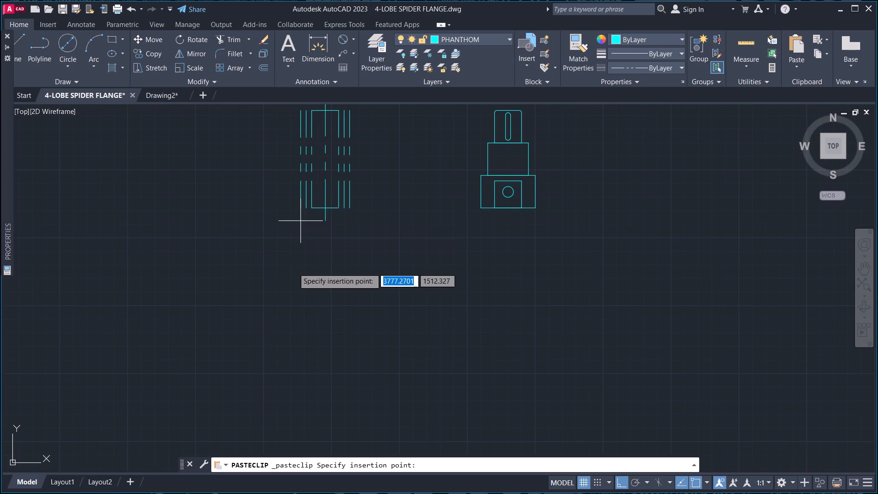
{"action": "left_click", "coordinate": [265, 309]}
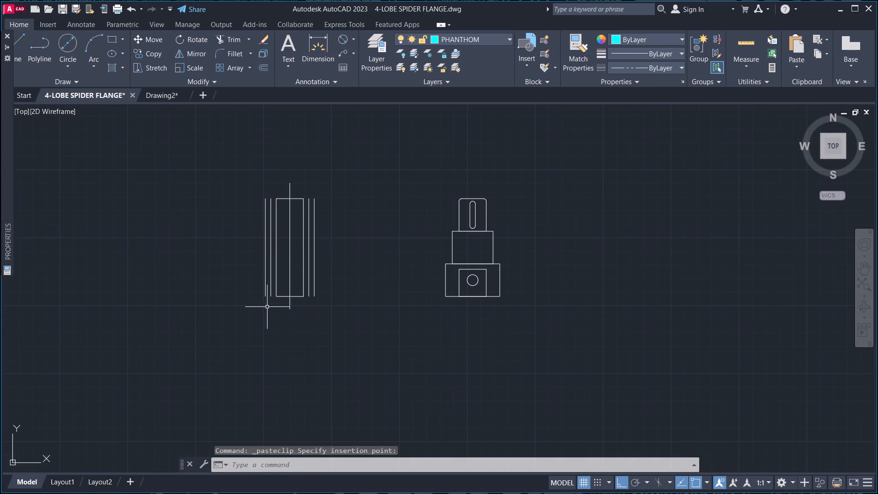
Make layer 0 the current layer in place of PHANTHOM.
{"action": "middle_click_drag", "start_coordinate": [399, 238], "coordinate": [396, 215]}
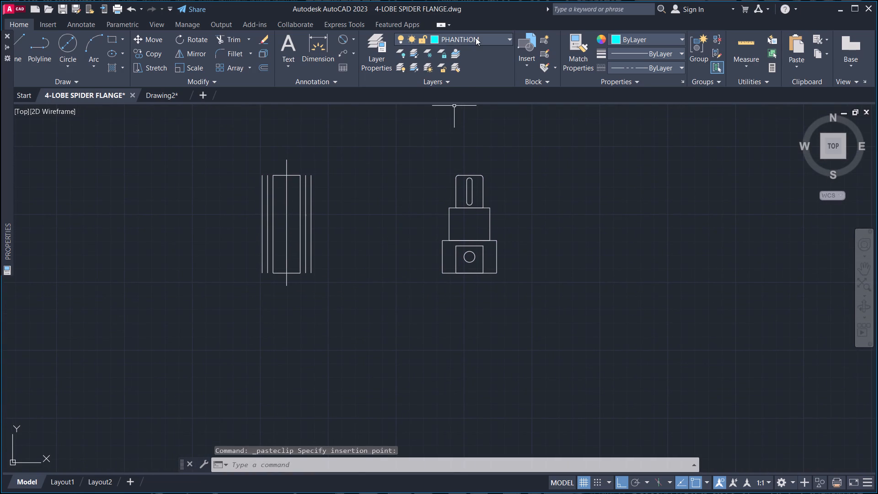
{"action": "left_click", "coordinate": [476, 38]}
{"action": "left_click", "coordinate": [455, 55]}
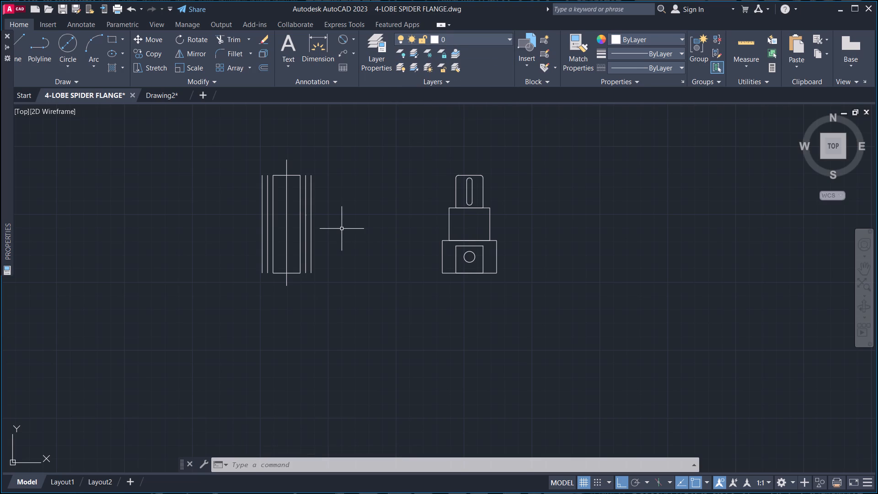
Draw a horizontal construction line through the top edge of the pasted rectangle.
{"action": "key", "text": "x"}
{"action": "type", "text": "L"}
{"action": "key", "text": "space"}
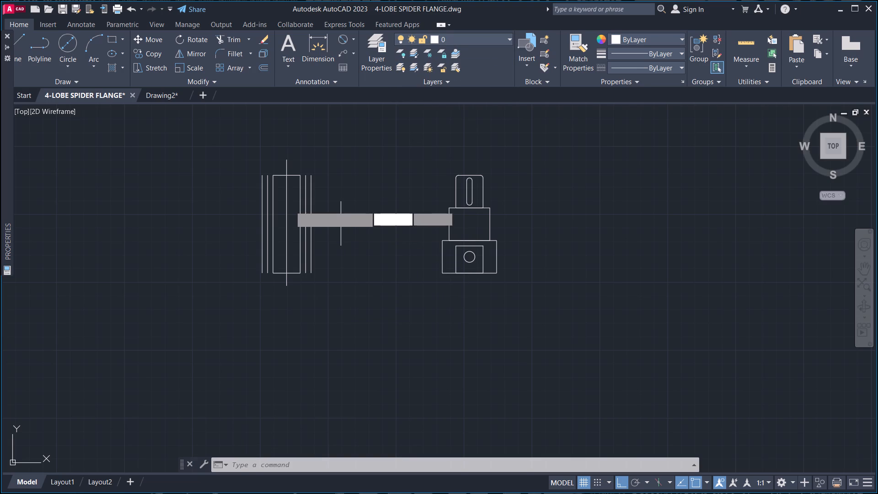
{"action": "scroll", "coordinate": [234, 169], "scroll_direction": "up", "scroll_amount": 6}
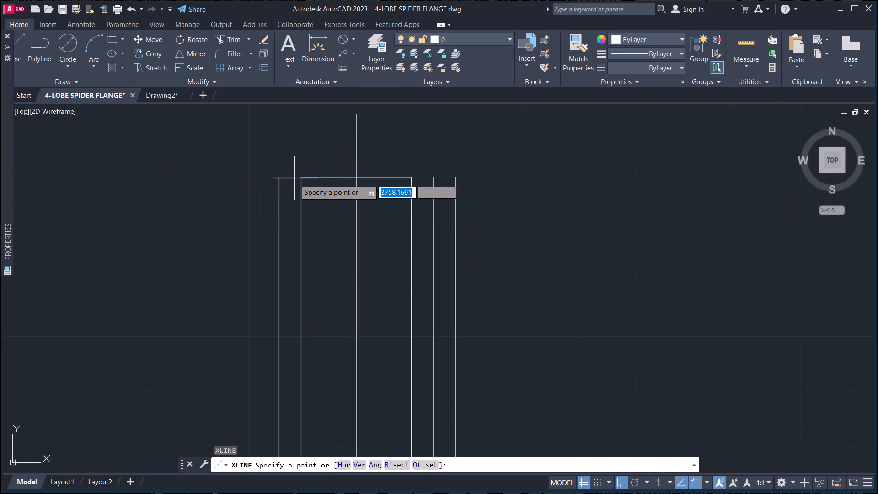
{"action": "scroll", "coordinate": [294, 179], "scroll_direction": "up", "scroll_amount": 5}
{"action": "left_click", "coordinate": [331, 167]}
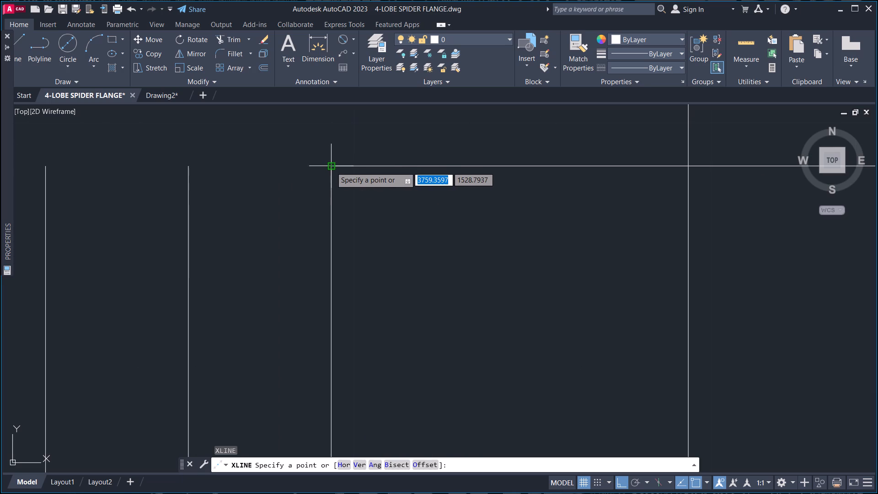
{"action": "left_click", "coordinate": [234, 165]}
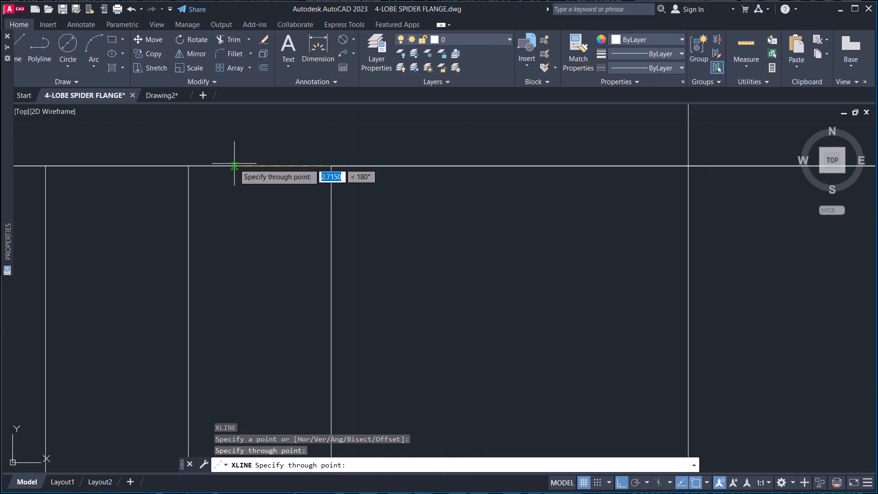
Draw a horizontal construction line through the bottom edge of both pasted views.
{"action": "key", "text": "Escape"}
{"action": "scroll", "coordinate": [236, 162], "scroll_direction": "down", "scroll_amount": 6}
{"action": "middle_click_drag", "start_coordinate": [373, 242], "coordinate": [335, 161]}
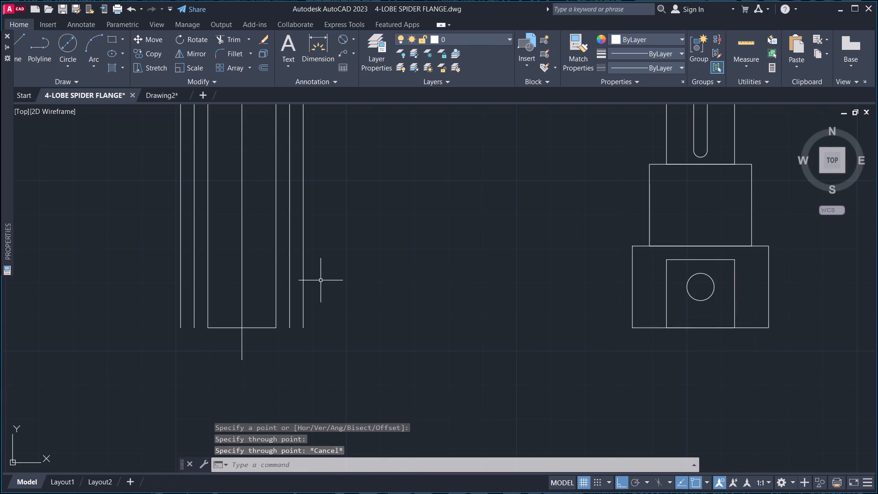
{"action": "key", "text": "x"}
{"action": "key", "text": "l"}
{"action": "key", "text": "space"}
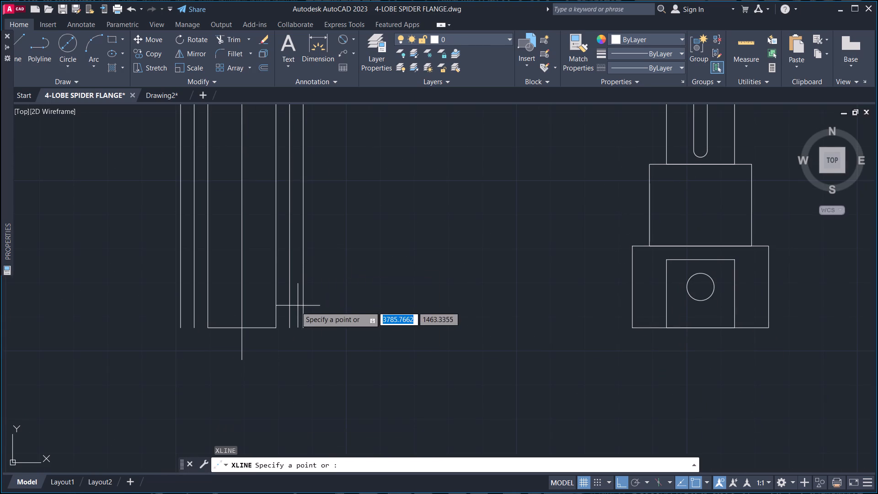
{"action": "left_click", "coordinate": [304, 328]}
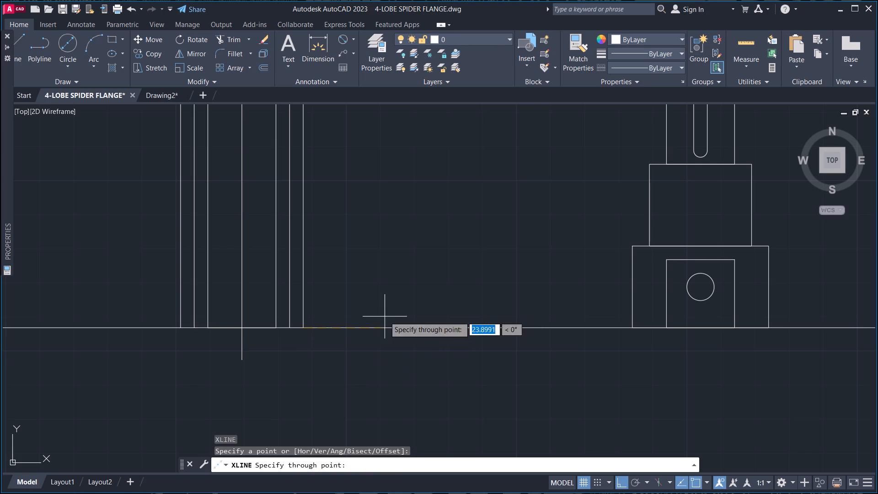
{"action": "left_click", "coordinate": [401, 314]}
{"action": "key", "text": "Escape"}
Move the vertical centre line of the plain rectangular view to layer 1, keeping that layer's colour red.
{"action": "scroll", "coordinate": [401, 289], "scroll_direction": "down", "scroll_amount": 2}
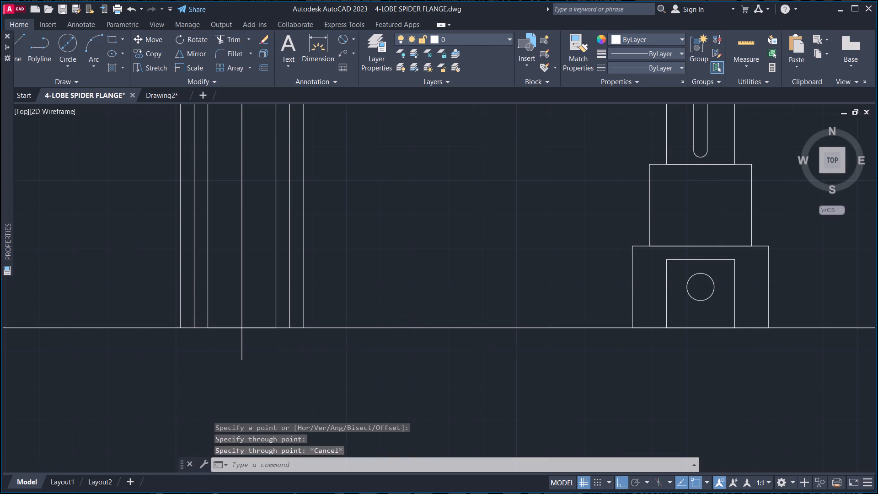
{"action": "scroll", "coordinate": [401, 289], "scroll_direction": "down", "scroll_amount": 3}
{"action": "middle_click_drag", "start_coordinate": [409, 280], "coordinate": [347, 277]}
{"action": "scroll", "coordinate": [330, 282], "scroll_direction": "up", "scroll_amount": 5}
{"action": "middle_click_drag", "start_coordinate": [341, 320], "coordinate": [392, 244]}
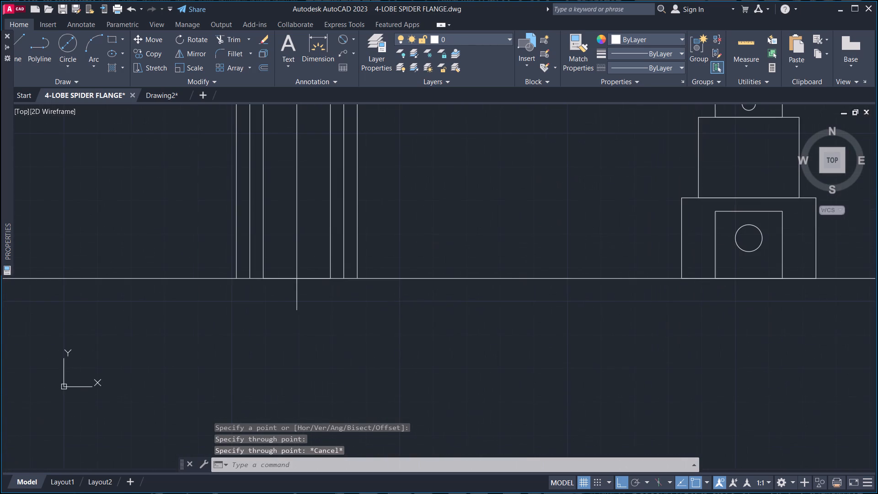
{"action": "left_click", "coordinate": [334, 333]}
{"action": "left_click", "coordinate": [262, 302]}
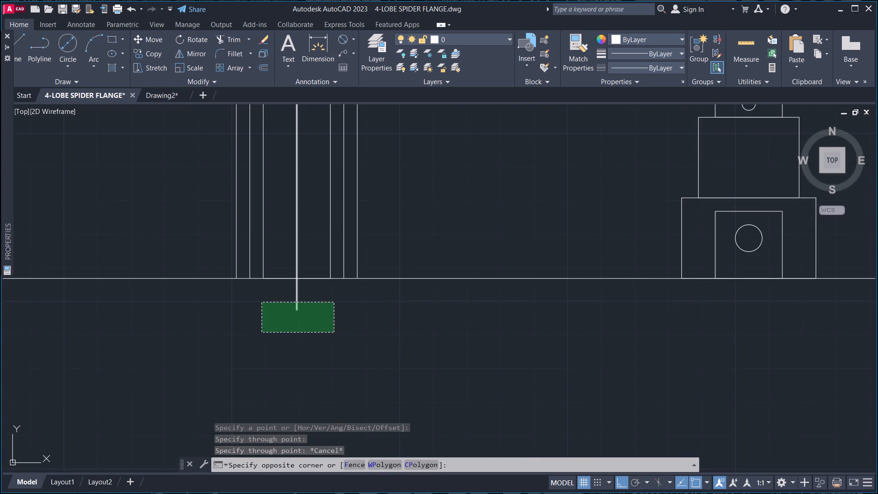
{"action": "left_click", "coordinate": [468, 38]}
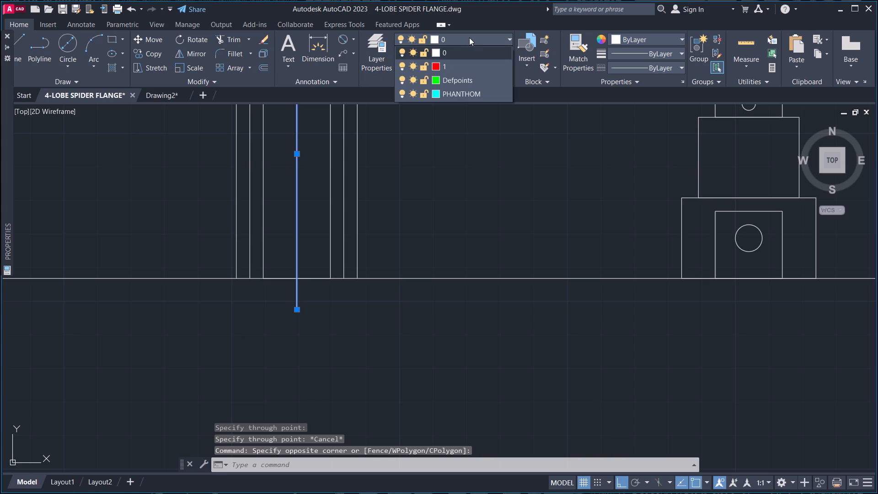
{"action": "left_click", "coordinate": [440, 65]}
{"action": "scroll", "coordinate": [416, 179], "scroll_direction": "down", "scroll_amount": 4}
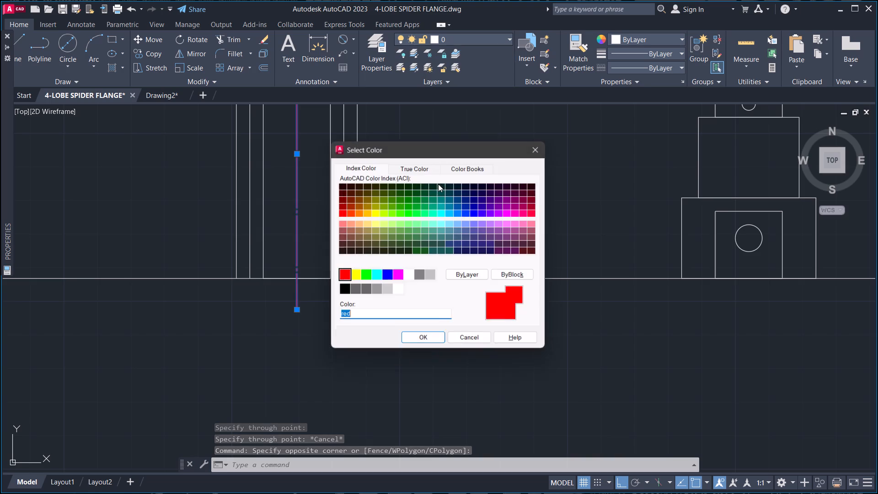
{"action": "middle_click_drag", "start_coordinate": [443, 181], "coordinate": [420, 195]}
{"action": "left_click", "coordinate": [415, 344]}
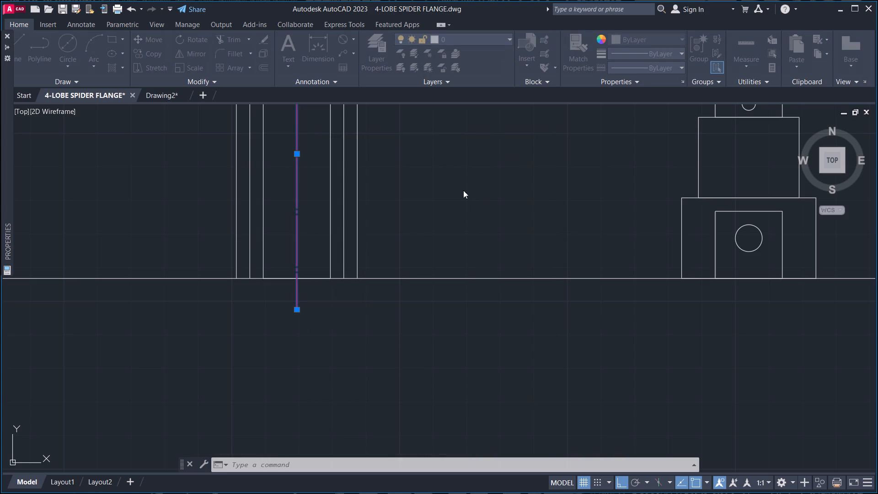
{"action": "scroll", "coordinate": [435, 218], "scroll_direction": "down", "scroll_amount": 3}
{"action": "middle_click_drag", "start_coordinate": [454, 190], "coordinate": [400, 268]}
{"action": "key", "text": "Escape"}
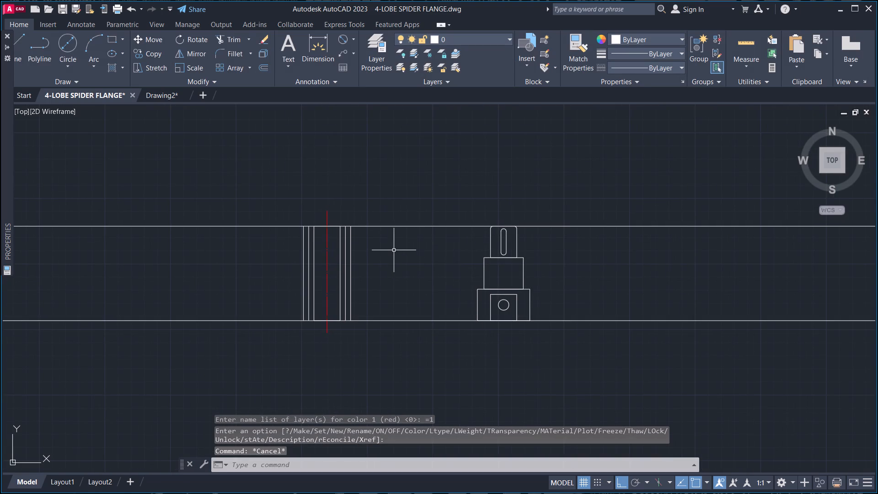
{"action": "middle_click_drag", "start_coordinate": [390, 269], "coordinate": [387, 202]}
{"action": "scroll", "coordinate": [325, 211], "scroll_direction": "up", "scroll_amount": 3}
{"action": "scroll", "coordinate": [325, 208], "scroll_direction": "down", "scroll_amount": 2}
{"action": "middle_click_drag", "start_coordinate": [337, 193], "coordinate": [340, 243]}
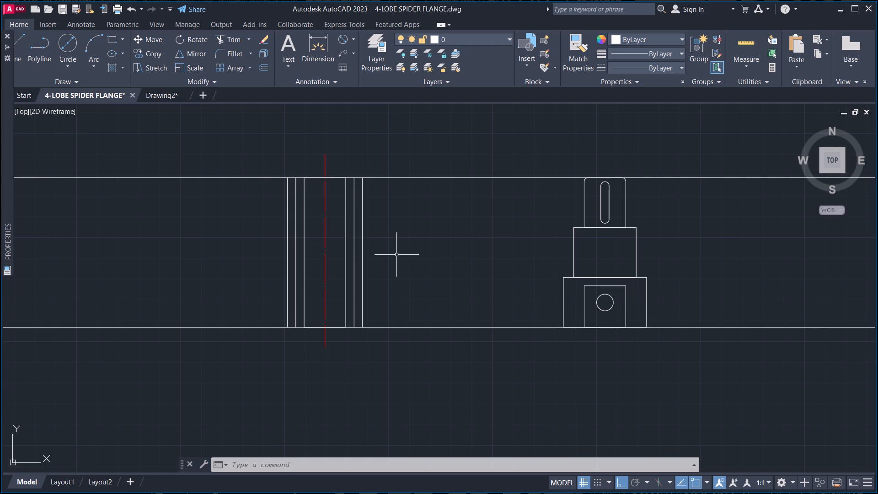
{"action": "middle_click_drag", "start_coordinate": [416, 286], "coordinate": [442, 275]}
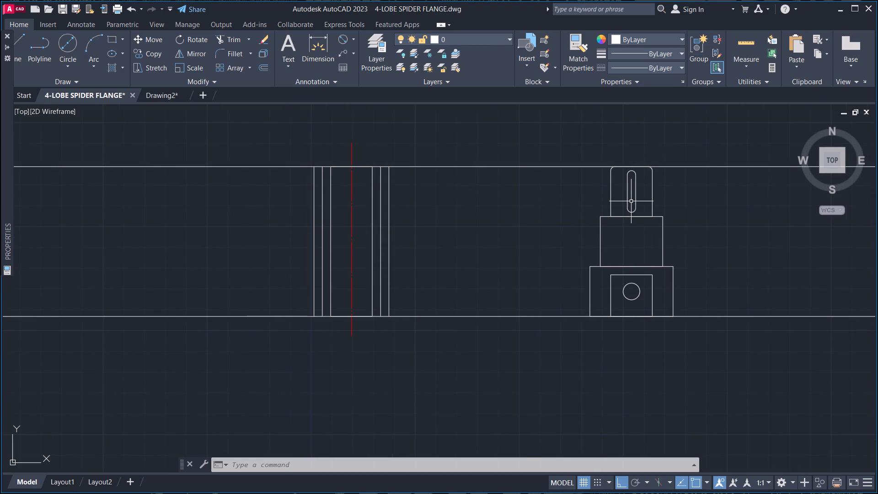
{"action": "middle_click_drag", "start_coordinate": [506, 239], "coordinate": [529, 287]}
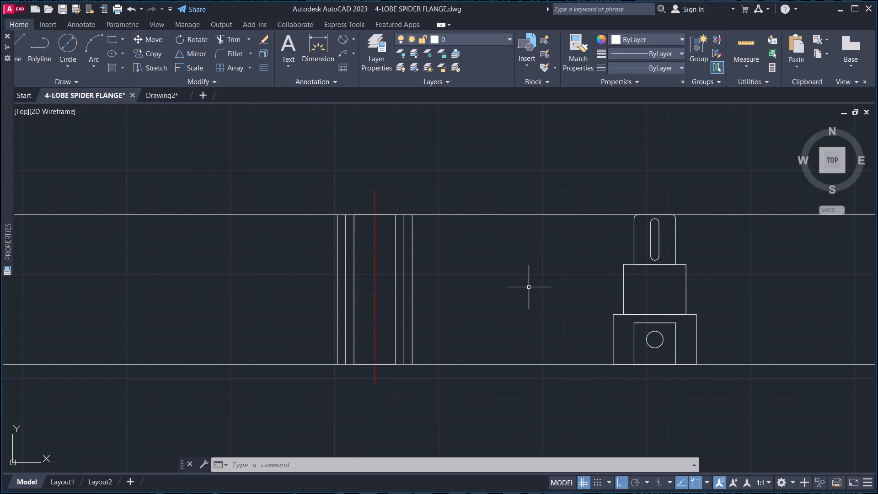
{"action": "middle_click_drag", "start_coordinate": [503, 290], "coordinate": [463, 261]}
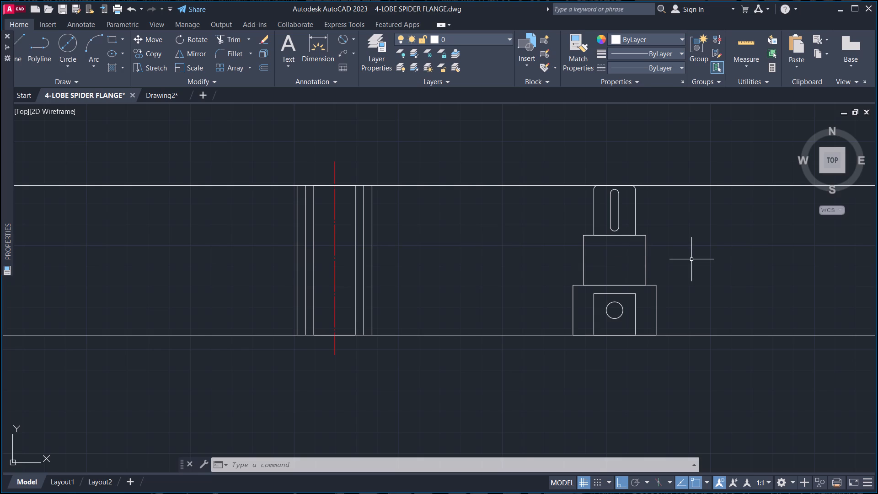
Measure the width of the stepped view's middle rectangle between its two top corners with the linear dimension command.
{"action": "scroll", "coordinate": [602, 249], "scroll_direction": "up", "scroll_amount": 2}
{"action": "scroll", "coordinate": [604, 256], "scroll_direction": "down", "scroll_amount": 1}
{"action": "middle_click_drag", "start_coordinate": [604, 256], "coordinate": [551, 260]}
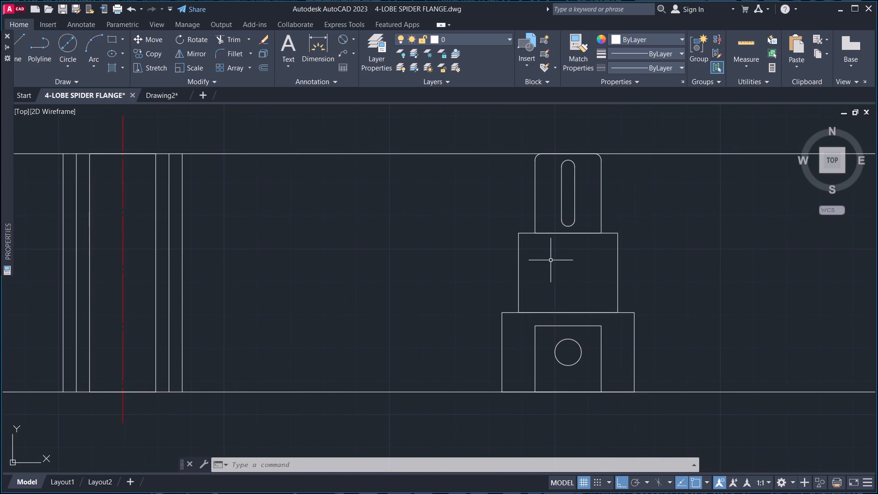
{"action": "key", "text": "d"}
{"action": "type", "text": "LI"}
{"action": "key", "text": "space"}
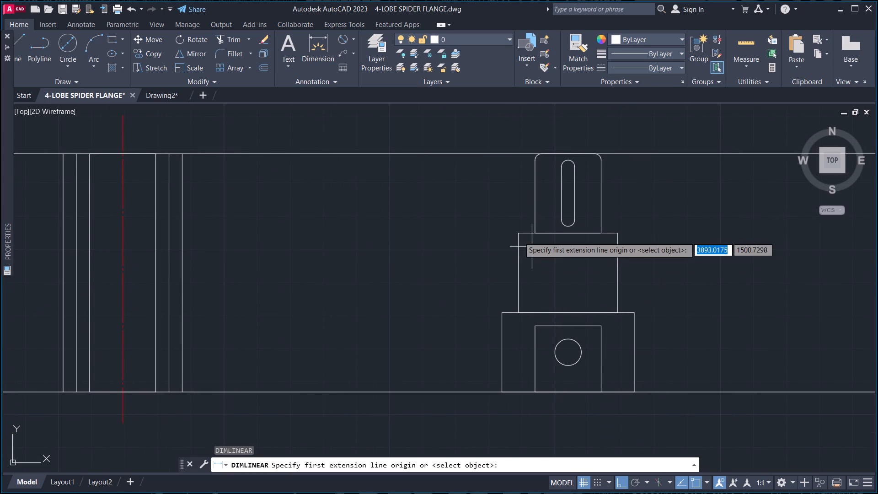
{"action": "left_click", "coordinate": [516, 235]}
{"action": "left_click", "coordinate": [621, 232]}
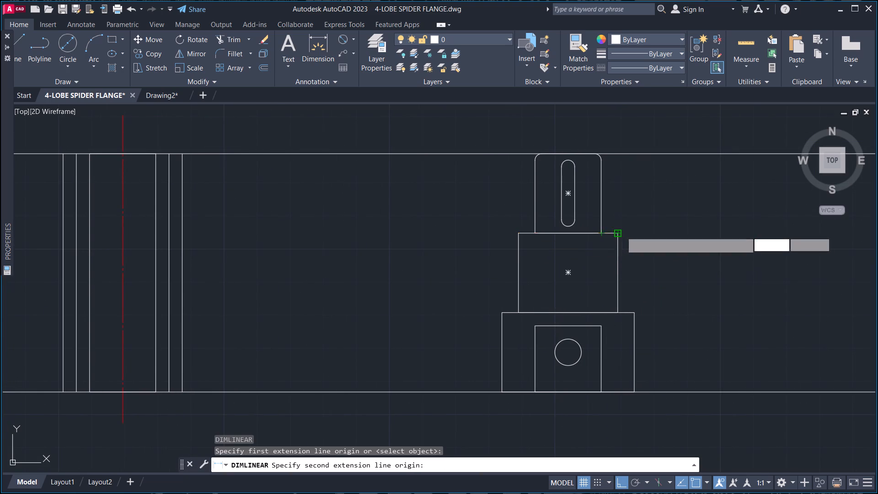
{"action": "key", "text": "Escape"}
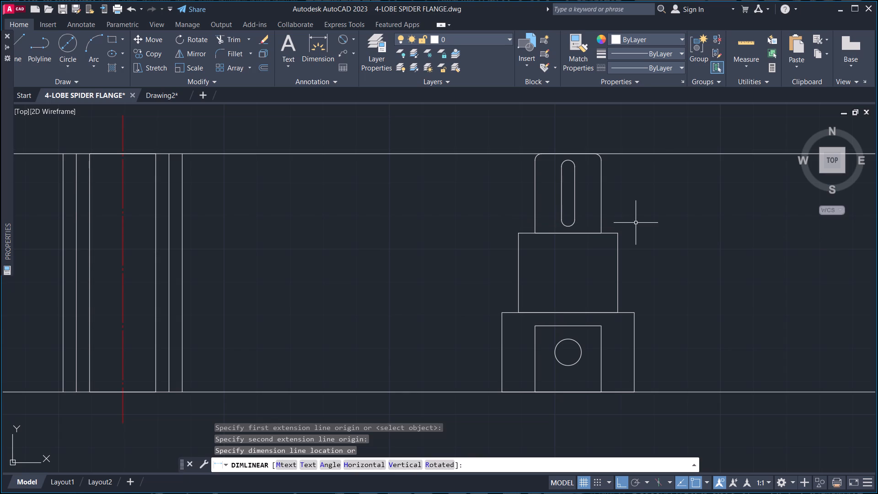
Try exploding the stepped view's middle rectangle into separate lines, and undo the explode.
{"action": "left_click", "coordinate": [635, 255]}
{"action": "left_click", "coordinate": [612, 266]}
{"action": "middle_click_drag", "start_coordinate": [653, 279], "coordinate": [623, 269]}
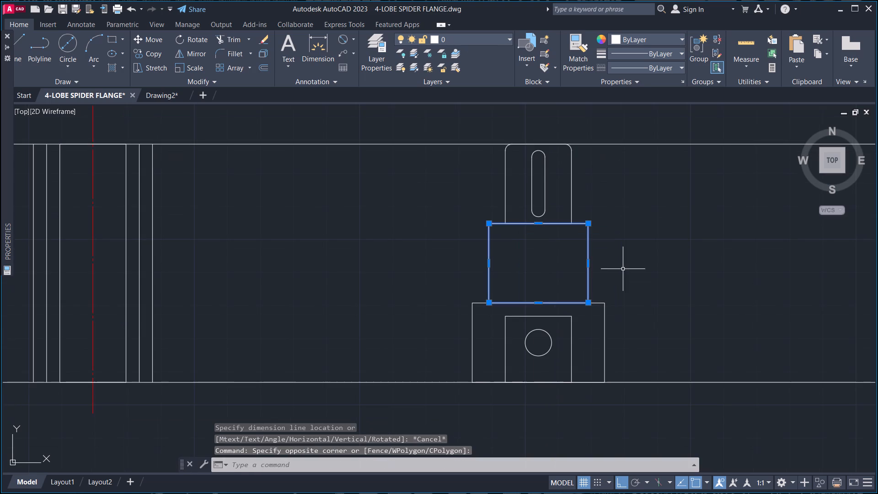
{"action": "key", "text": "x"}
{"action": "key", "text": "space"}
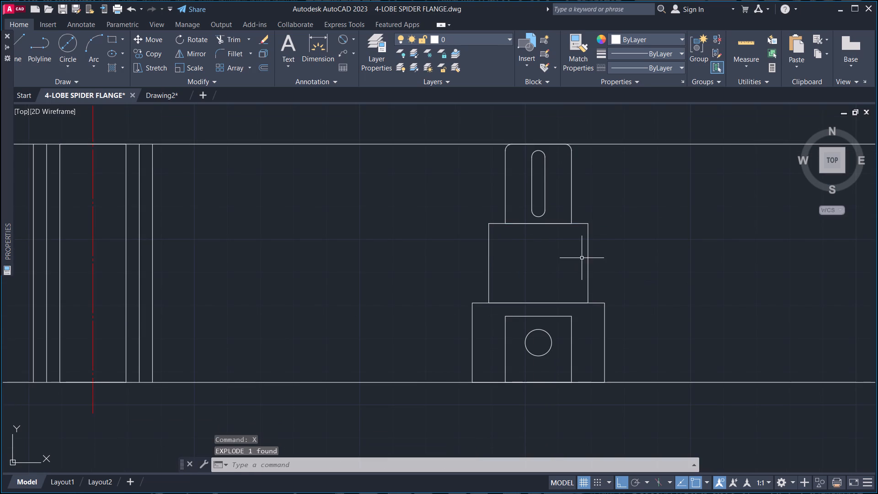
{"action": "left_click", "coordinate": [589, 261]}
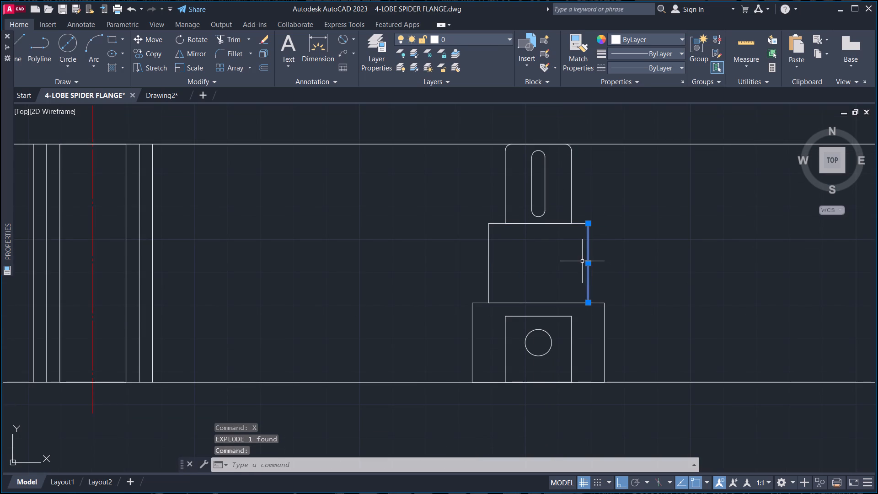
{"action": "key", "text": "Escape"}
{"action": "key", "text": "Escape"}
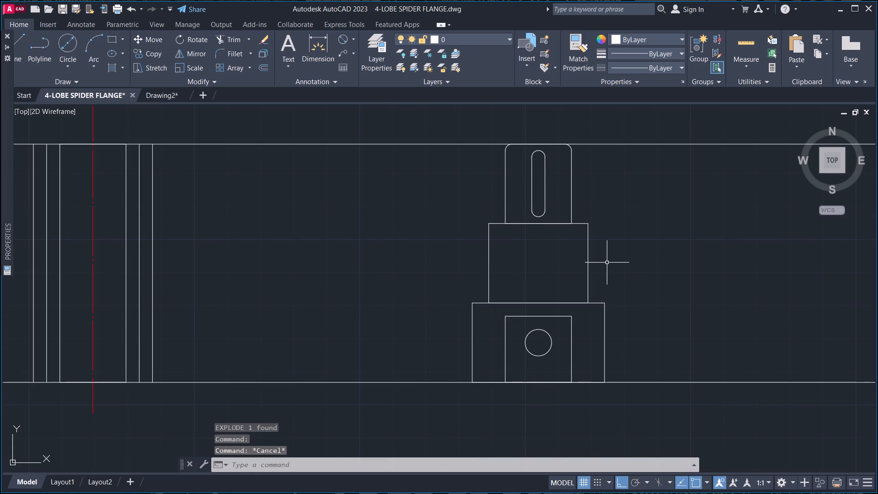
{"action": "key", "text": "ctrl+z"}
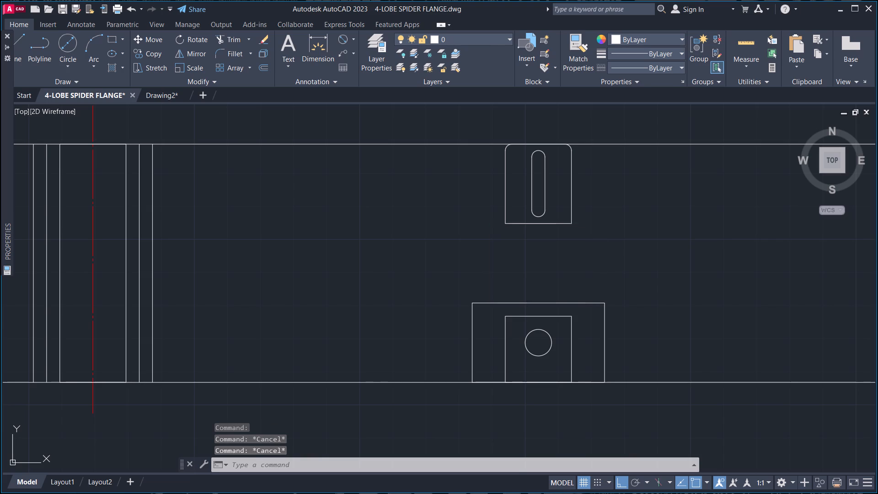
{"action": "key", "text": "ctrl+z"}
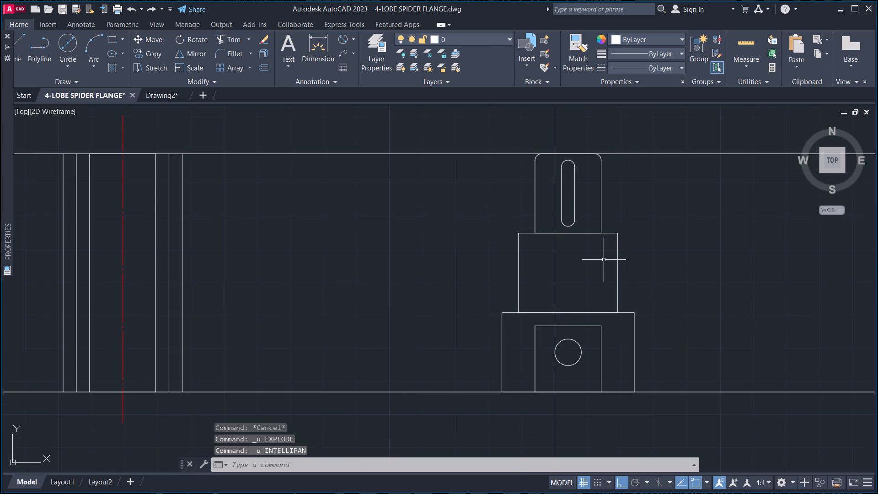
Stretch the right edge of the stepped view's middle rectangle inward by 1.
{"action": "left_click_drag", "start_coordinate": [637, 266], "coordinate": [619, 267]}
{"action": "left_click", "coordinate": [589, 267]}
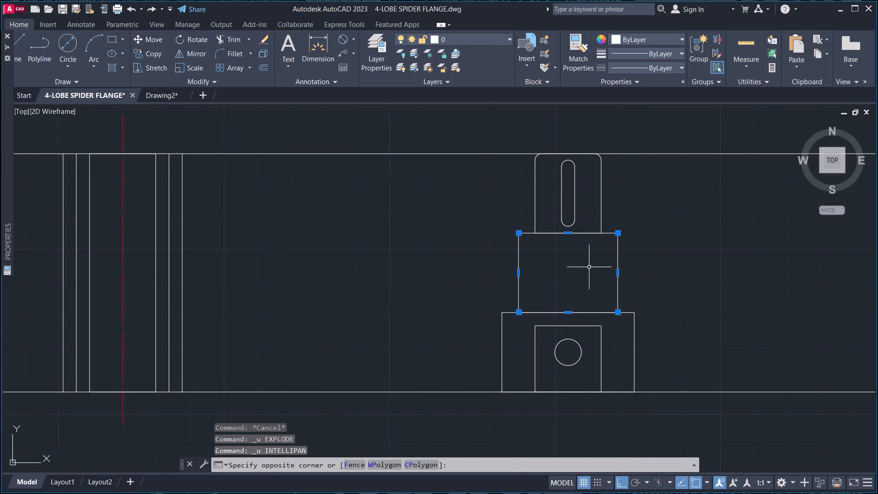
{"action": "scroll", "coordinate": [639, 264], "scroll_direction": "up", "scroll_amount": 3}
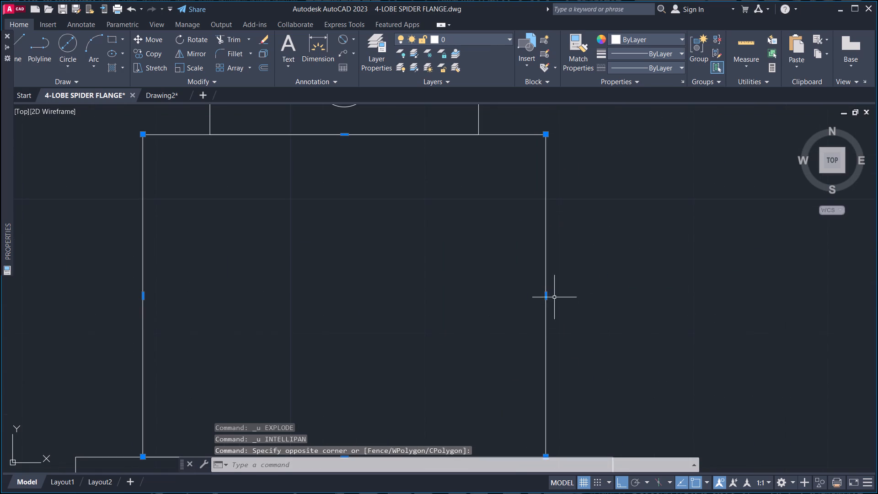
{"action": "left_click", "coordinate": [549, 295]}
{"action": "left_click", "coordinate": [540, 299]}
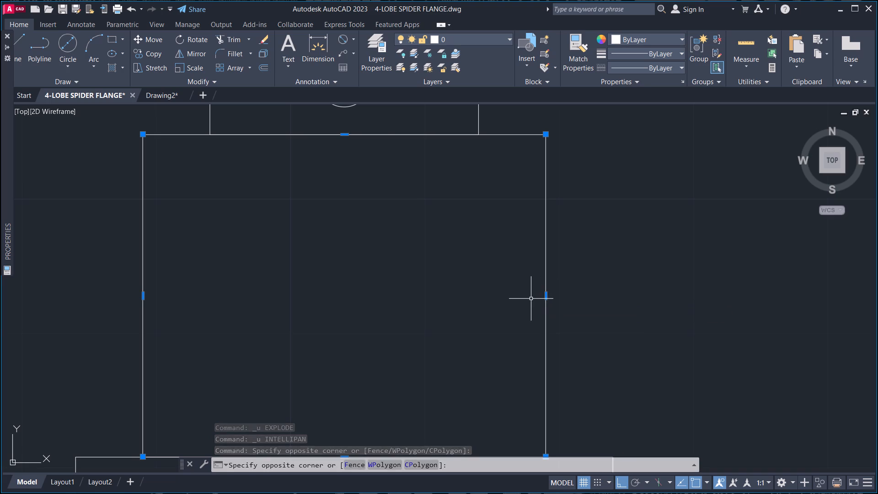
{"action": "left_click", "coordinate": [547, 298]}
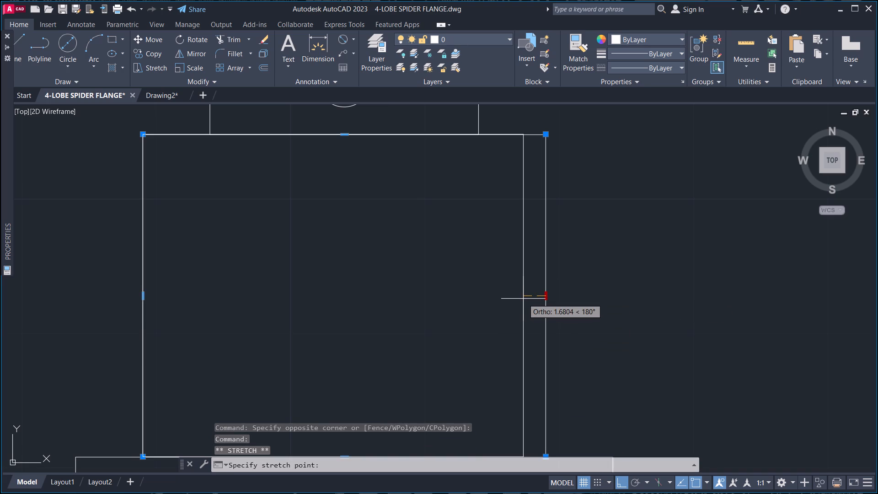
{"action": "key", "text": "1"}
{"action": "key", "text": "Return"}
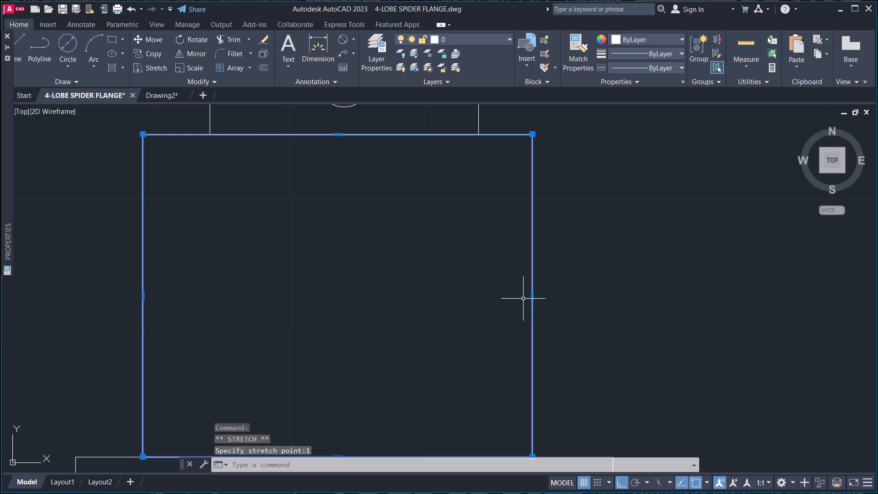
Stretch the left edge of the same middle rectangle inward by 1.
{"action": "scroll", "coordinate": [522, 295], "scroll_direction": "down", "scroll_amount": 3}
{"action": "middle_click_drag", "start_coordinate": [506, 295], "coordinate": [513, 262]}
{"action": "scroll", "coordinate": [452, 280], "scroll_direction": "up", "scroll_amount": 3}
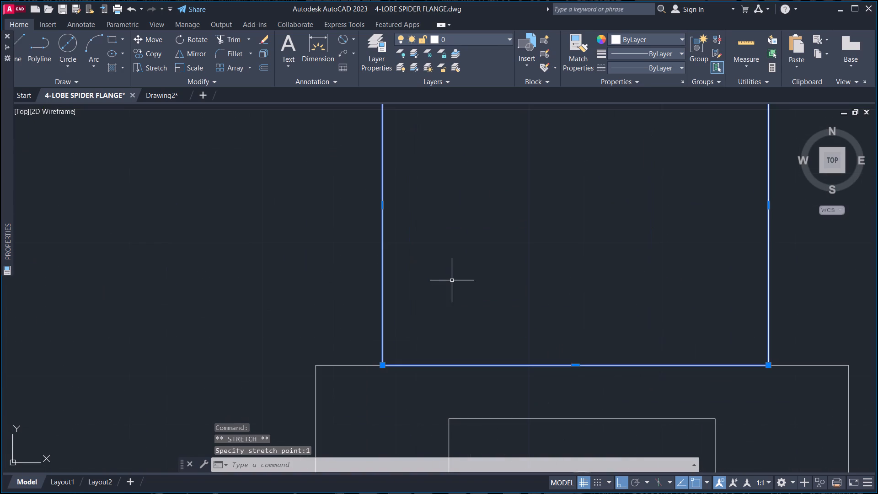
{"action": "left_click", "coordinate": [385, 204]}
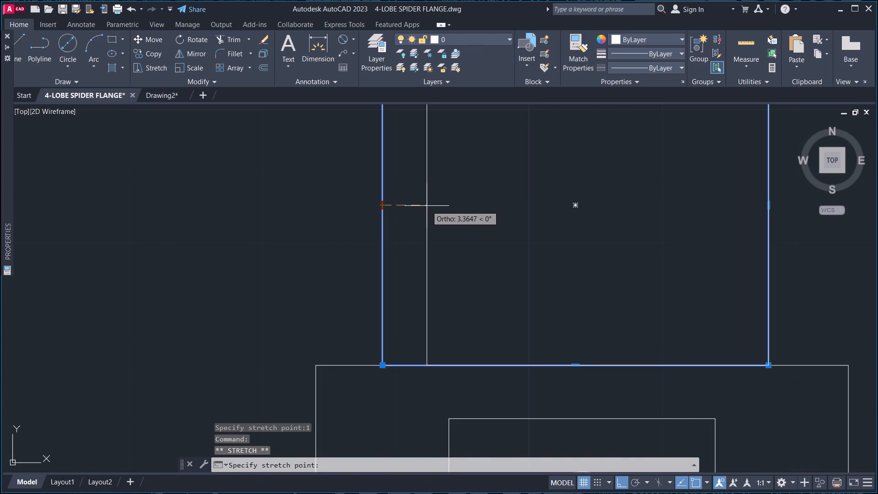
{"action": "key", "text": "1"}
{"action": "key", "text": "Return"}
{"action": "scroll", "coordinate": [433, 208], "scroll_direction": "down", "scroll_amount": 3}
{"action": "middle_click_drag", "start_coordinate": [487, 207], "coordinate": [462, 269]}
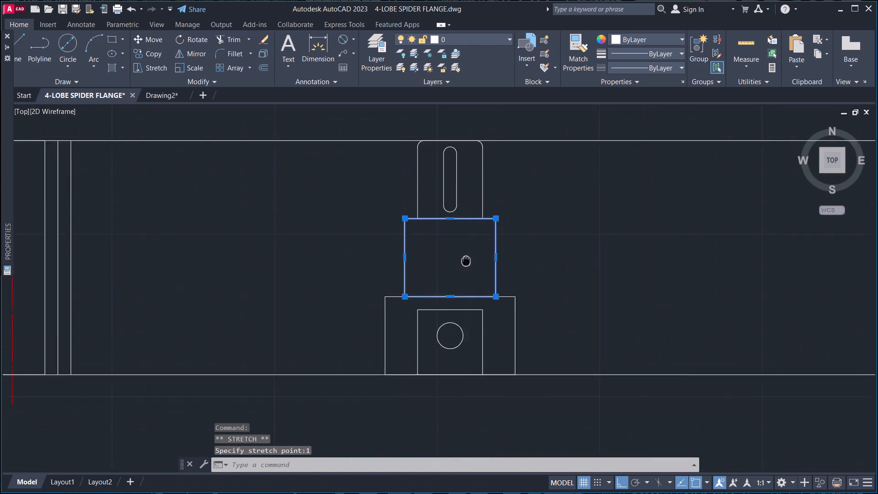
{"action": "middle_click_drag", "start_coordinate": [462, 269], "coordinate": [460, 295]}
{"action": "key", "text": "Escape"}
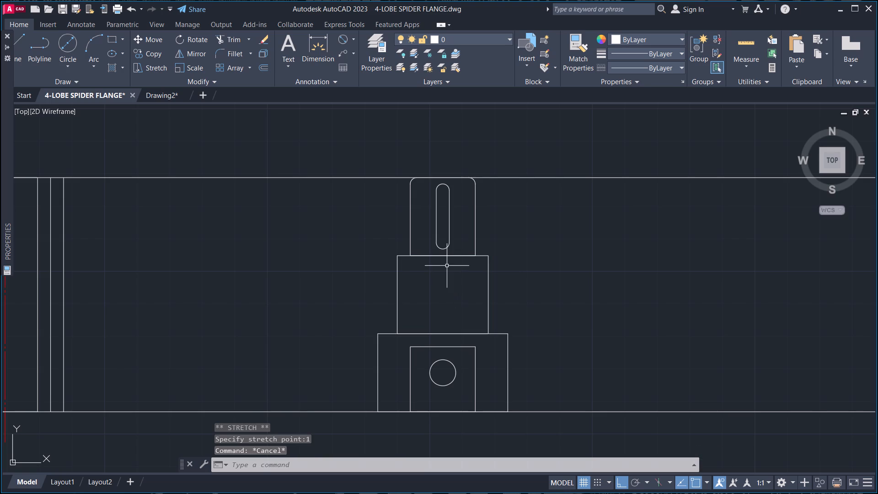
Measure the width of the stepped view's middle rectangle between its two top corners with the linear dimension command.
{"action": "key", "text": "d"}
{"action": "key", "text": "l"}
{"action": "key", "text": "i"}
{"action": "key", "text": "space"}
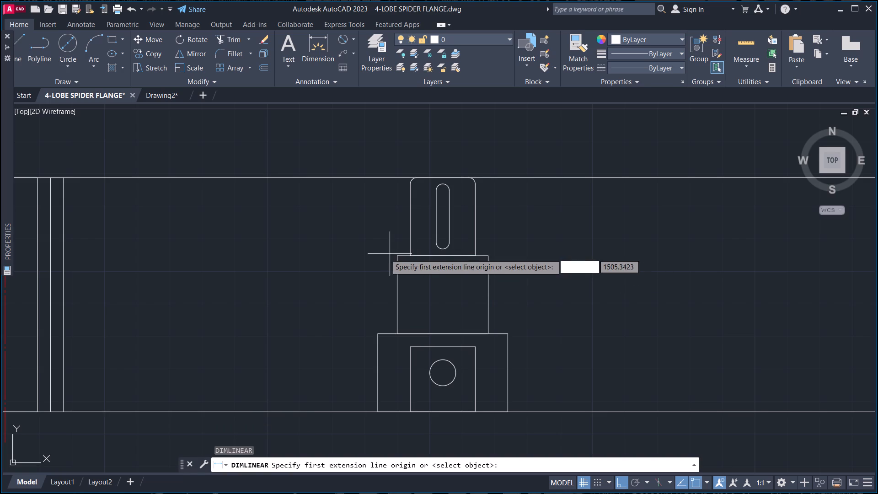
{"action": "left_click", "coordinate": [398, 256]}
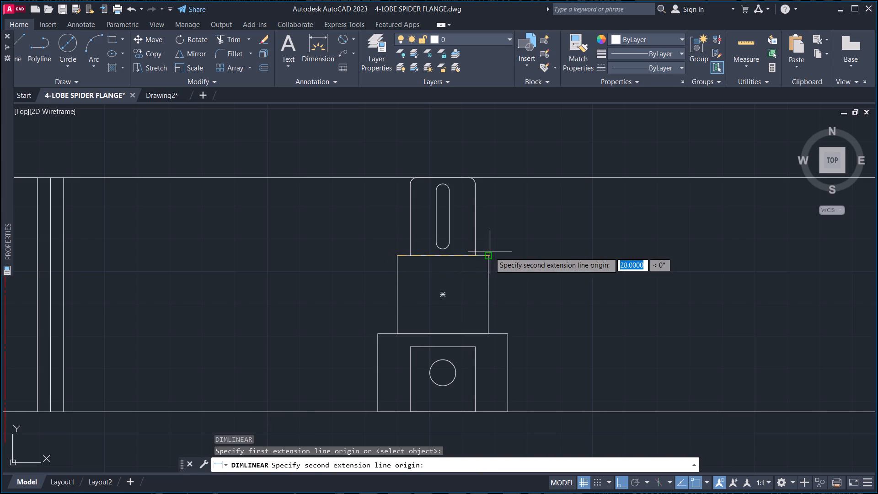
{"action": "left_click", "coordinate": [486, 254]}
{"action": "key", "text": "Escape"}
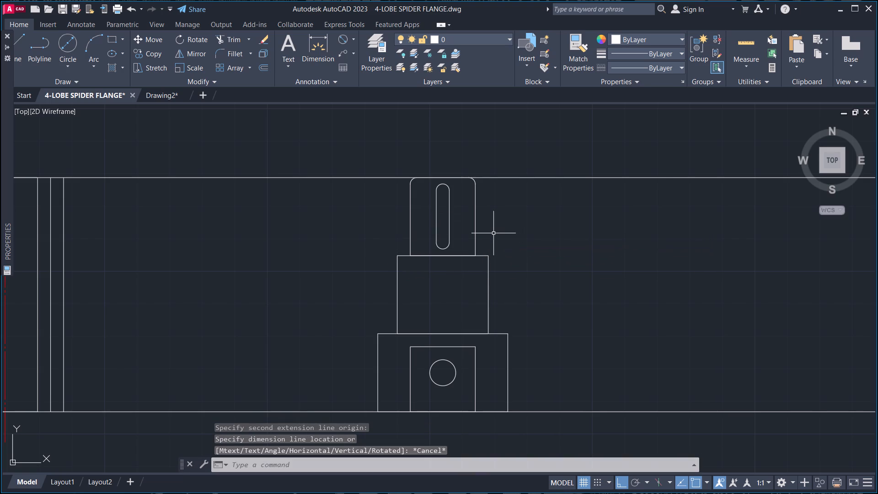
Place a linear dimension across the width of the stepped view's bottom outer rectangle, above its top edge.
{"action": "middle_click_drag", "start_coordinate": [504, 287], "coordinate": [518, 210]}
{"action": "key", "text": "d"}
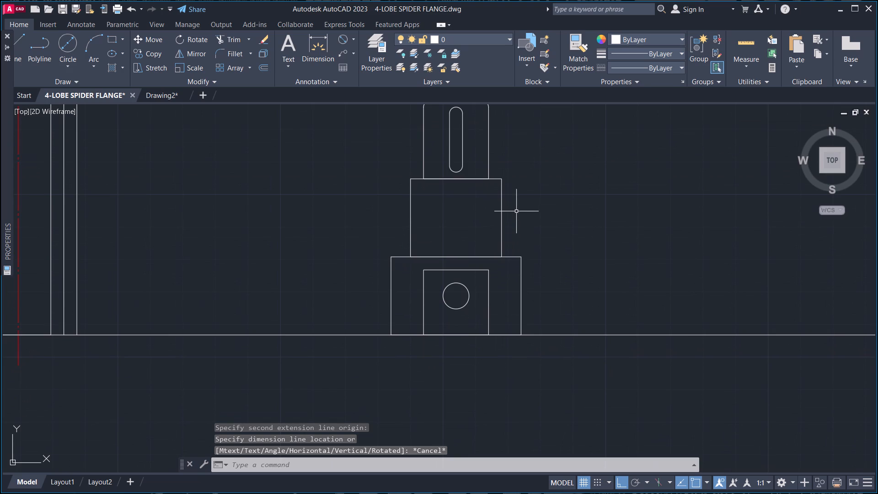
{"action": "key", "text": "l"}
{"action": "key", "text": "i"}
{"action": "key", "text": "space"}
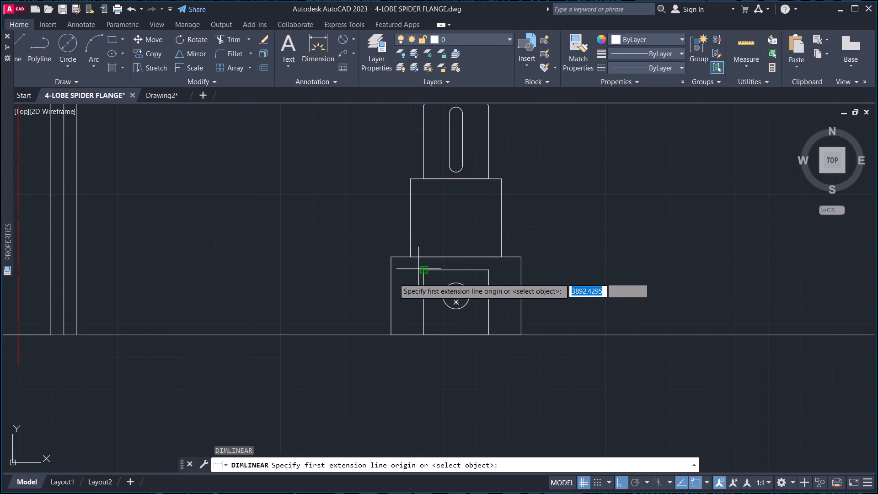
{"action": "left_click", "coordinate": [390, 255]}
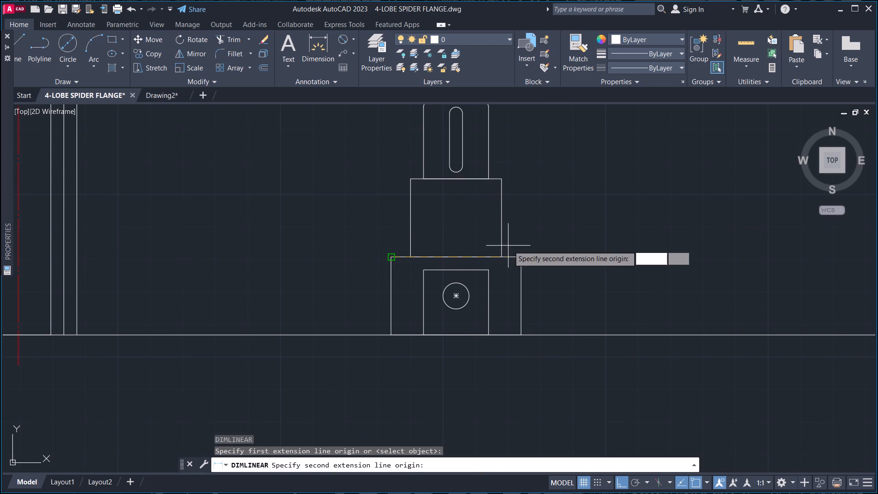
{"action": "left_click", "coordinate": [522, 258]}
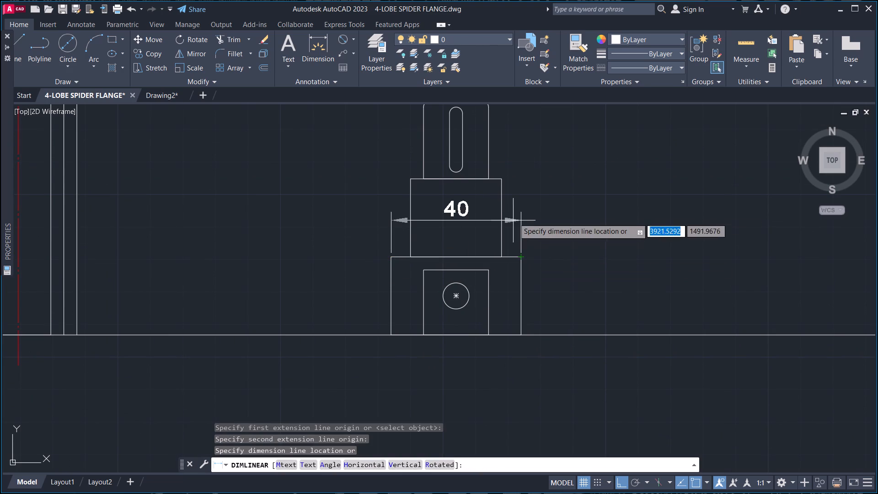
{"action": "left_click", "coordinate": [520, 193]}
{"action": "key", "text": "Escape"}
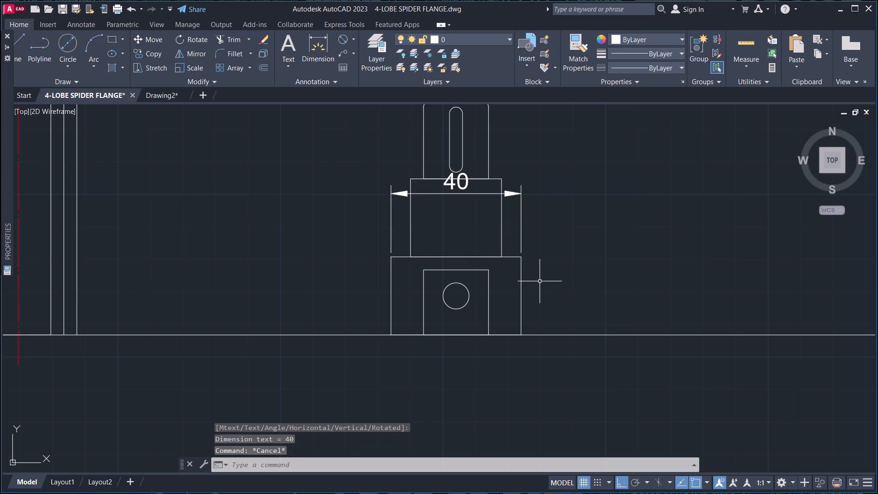
Stretch the right edge of the stepped view's bottom outer rectangle inward by 3.
{"action": "left_click", "coordinate": [539, 282]}
{"action": "left_click", "coordinate": [510, 294]}
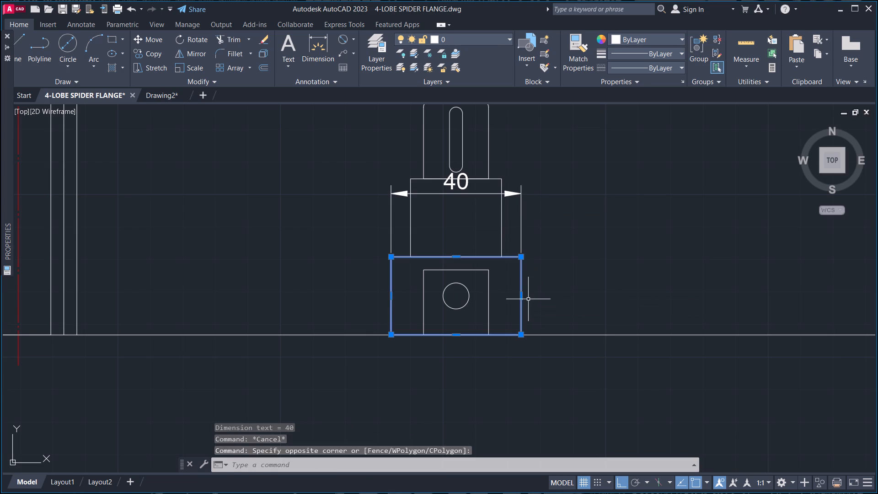
{"action": "left_click", "coordinate": [523, 296]}
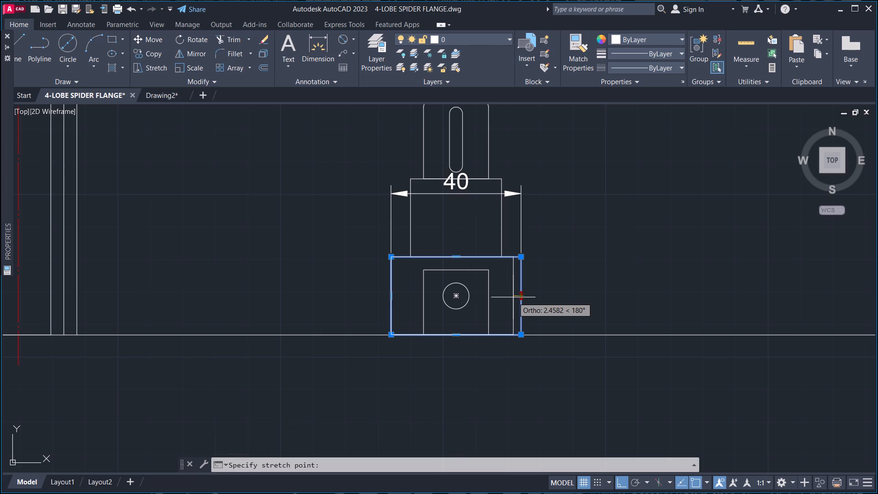
{"action": "key", "text": "3"}
{"action": "key", "text": "Return"}
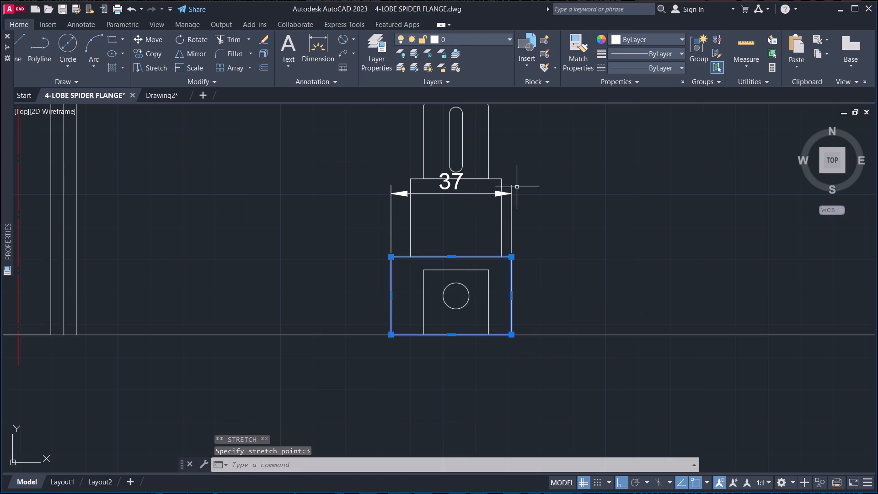
Stretch the left edge of the same bottom outer rectangle inward by 3.
{"action": "left_click", "coordinate": [391, 296]}
{"action": "key", "text": "3"}
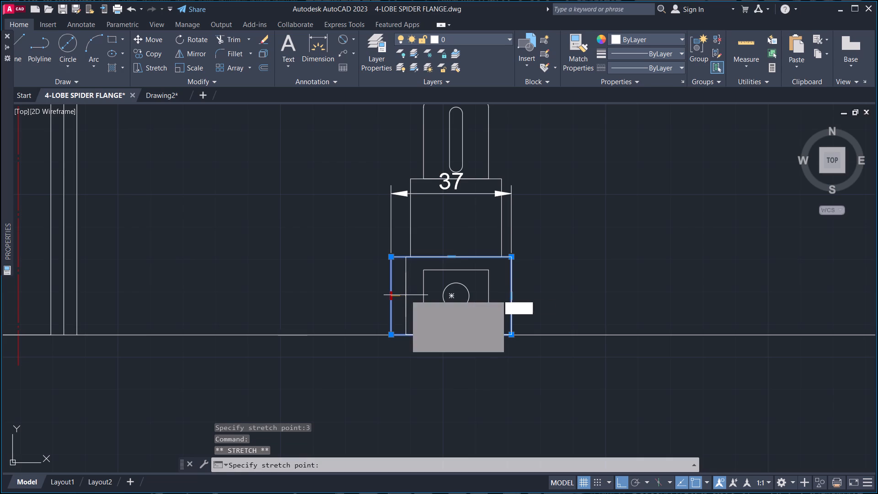
{"action": "key", "text": "Return"}
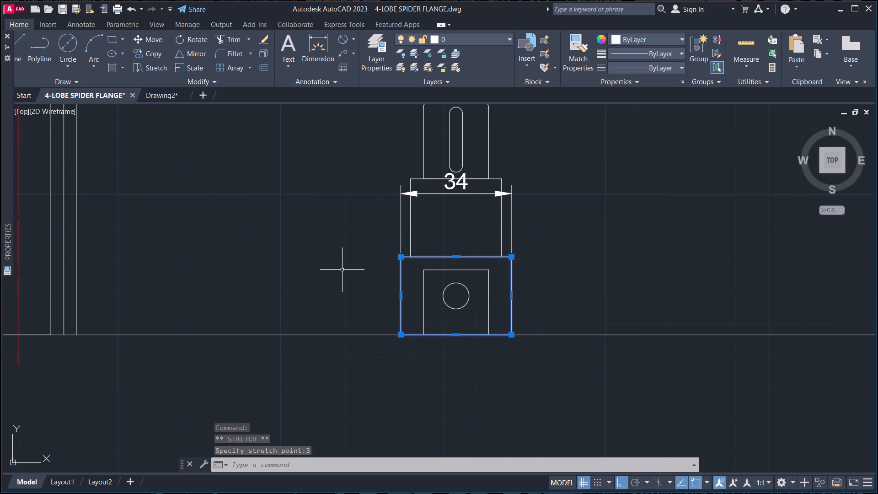
{"action": "key", "text": "Escape"}
{"action": "key", "text": "Escape"}
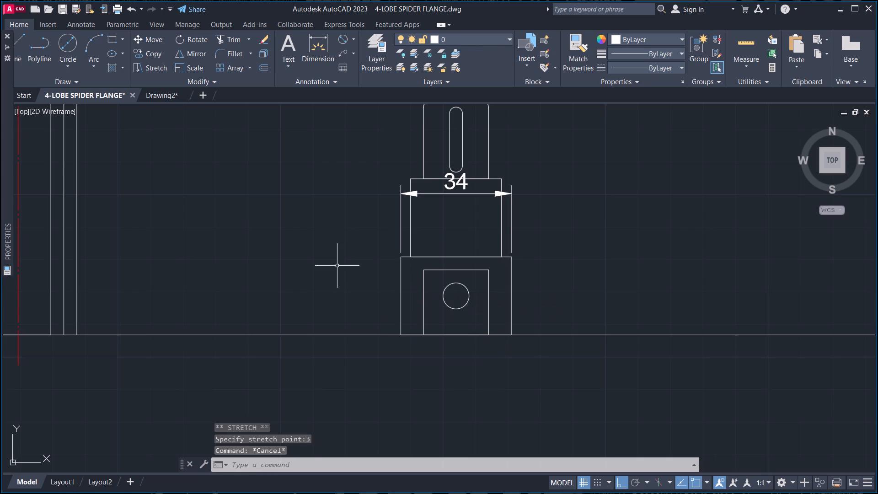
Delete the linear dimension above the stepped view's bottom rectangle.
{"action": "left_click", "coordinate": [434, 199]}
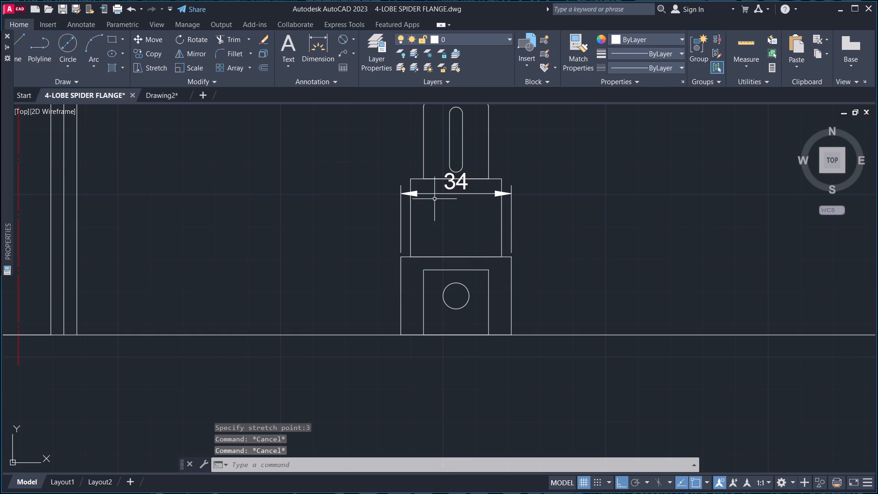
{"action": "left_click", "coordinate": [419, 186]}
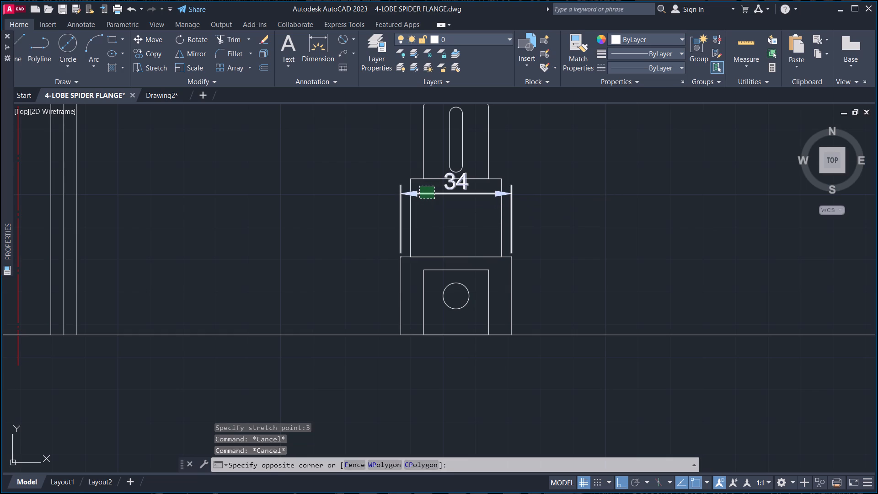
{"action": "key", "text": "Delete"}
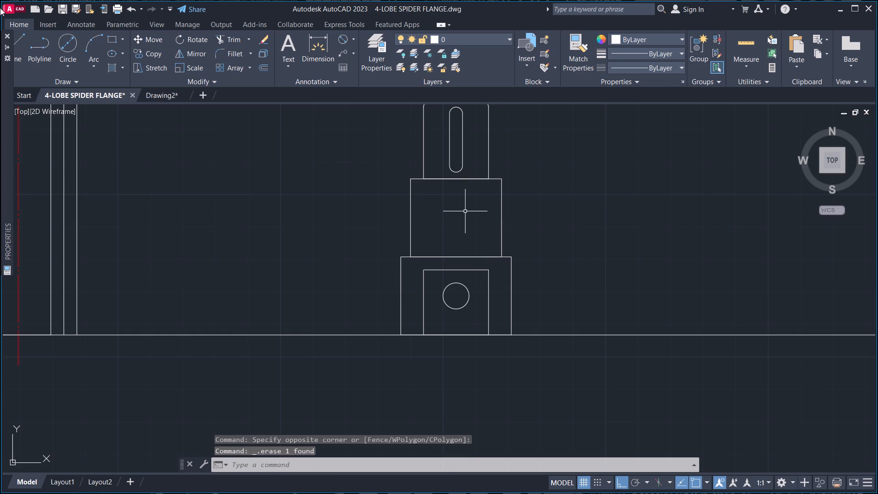
Examine the stepped view against the neighbouring view of vertical lines around the red centerline.
{"action": "middle_click_drag", "start_coordinate": [591, 251], "coordinate": [569, 332]}
{"action": "middle_click_drag", "start_coordinate": [582, 340], "coordinate": [589, 336]}
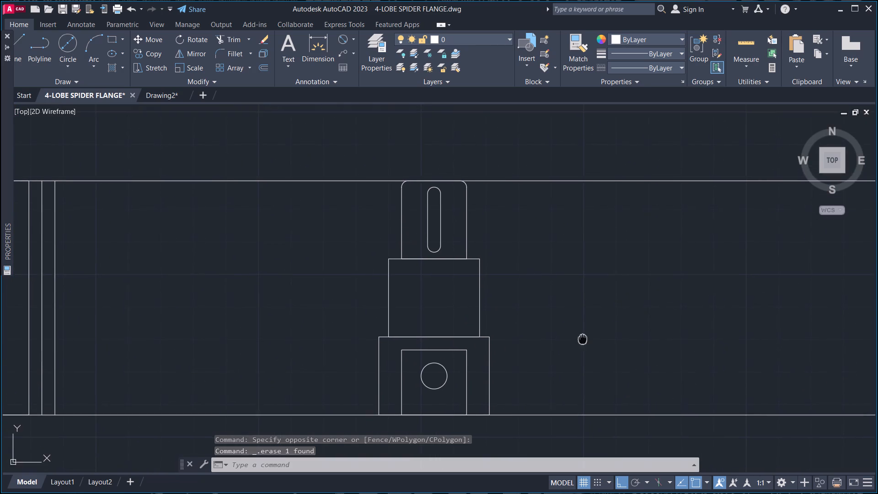
{"action": "middle_click_drag", "start_coordinate": [589, 336], "coordinate": [671, 270]}
{"action": "middle_click_drag", "start_coordinate": [441, 298], "coordinate": [586, 309]}
{"action": "scroll", "coordinate": [437, 276], "scroll_direction": "down", "scroll_amount": 1}
{"action": "middle_click_drag", "start_coordinate": [441, 280], "coordinate": [546, 290]}
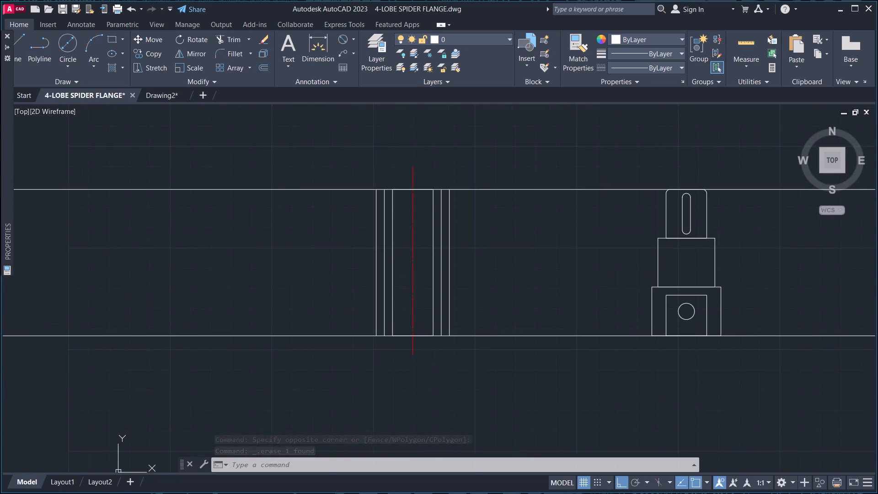
{"action": "scroll", "coordinate": [435, 259], "scroll_direction": "up", "scroll_amount": 2}
{"action": "scroll", "coordinate": [432, 258], "scroll_direction": "down", "scroll_amount": 2}
{"action": "middle_click_drag", "start_coordinate": [491, 263], "coordinate": [402, 278]}
{"action": "middle_click_drag", "start_coordinate": [411, 281], "coordinate": [415, 278]}
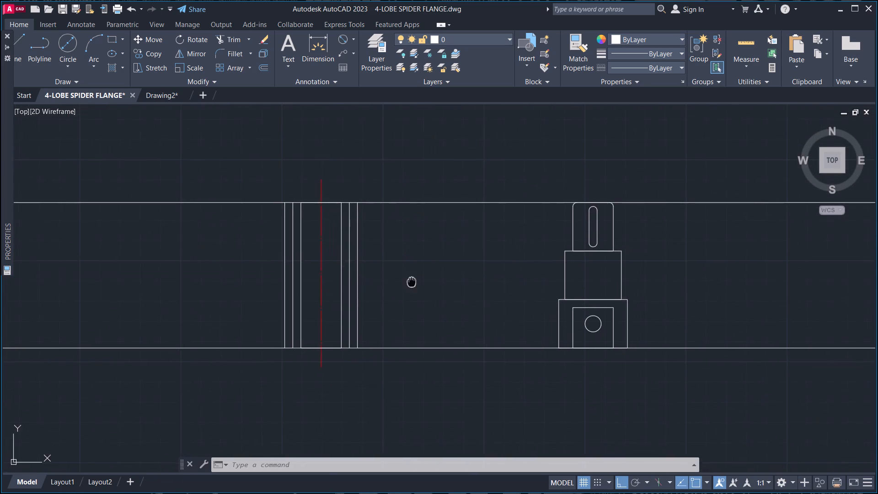
{"action": "middle_click_drag", "start_coordinate": [415, 278], "coordinate": [353, 245]}
{"action": "middle_click_drag", "start_coordinate": [405, 247], "coordinate": [395, 244]}
{"action": "middle_click_drag", "start_coordinate": [339, 245], "coordinate": [428, 271]}
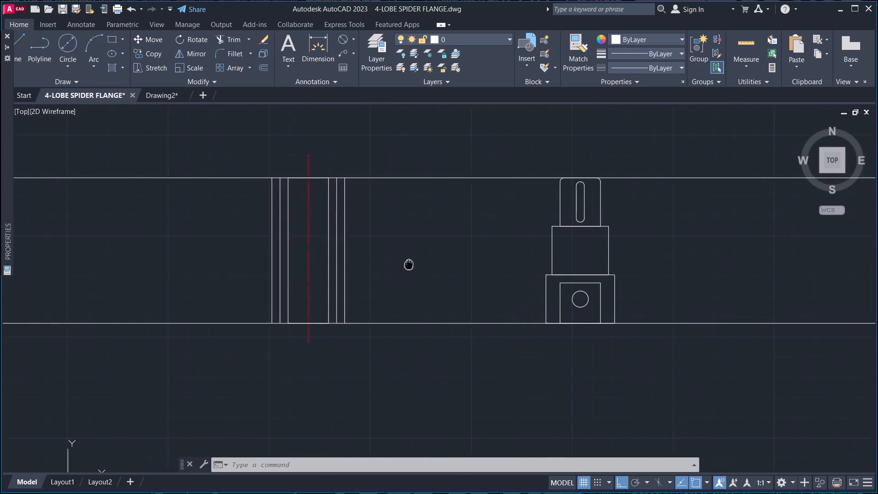
{"action": "middle_click_drag", "start_coordinate": [428, 271], "coordinate": [431, 271]}
{"action": "scroll", "coordinate": [354, 240], "scroll_direction": "up", "scroll_amount": 2}
{"action": "scroll", "coordinate": [335, 237], "scroll_direction": "down", "scroll_amount": 1}
{"action": "middle_click_drag", "start_coordinate": [336, 237], "coordinate": [391, 265]}
{"action": "middle_click_drag", "start_coordinate": [448, 262], "coordinate": [451, 262]}
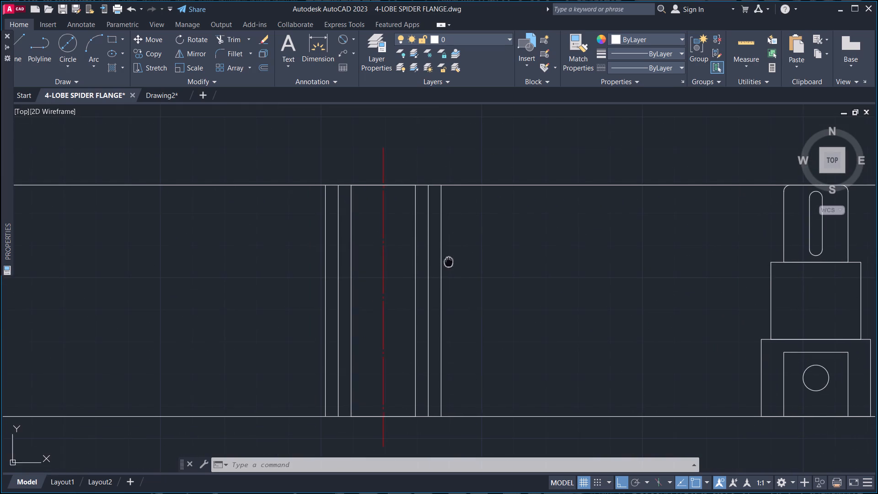
{"action": "middle_click_drag", "start_coordinate": [451, 262], "coordinate": [480, 237]}
{"action": "scroll", "coordinate": [527, 262], "scroll_direction": "down", "scroll_amount": 1}
{"action": "middle_click_drag", "start_coordinate": [547, 264], "coordinate": [440, 254]}
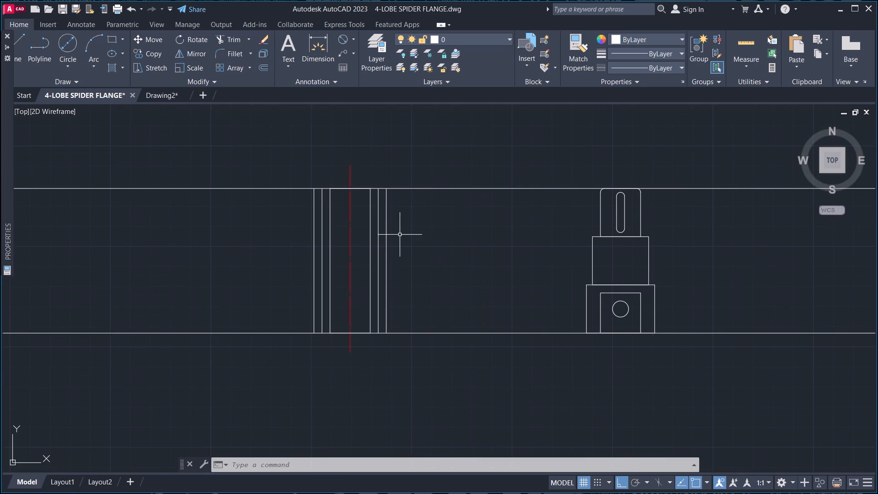
Draw a vertical line along the red centerline from the upper to the lower horizontal construction line.
{"action": "scroll", "coordinate": [403, 230], "scroll_direction": "up", "scroll_amount": 1}
{"action": "middle_click_drag", "start_coordinate": [415, 244], "coordinate": [446, 290]}
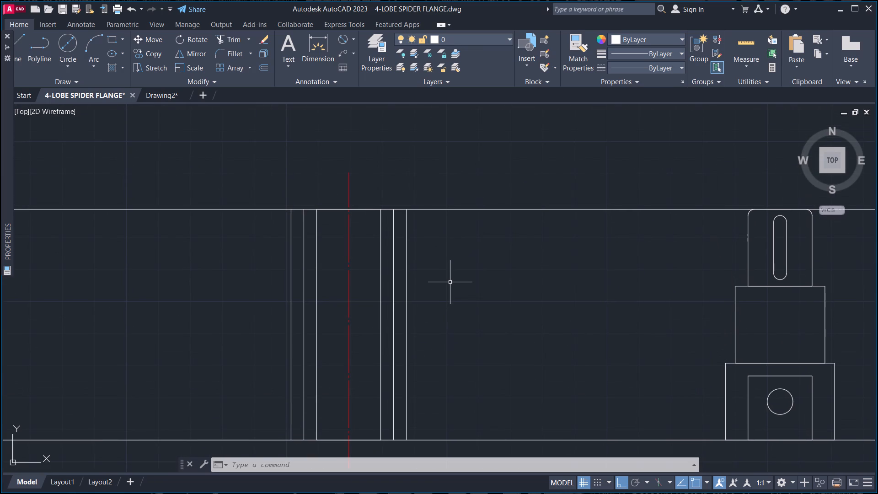
{"action": "middle_click_drag", "start_coordinate": [441, 289], "coordinate": [487, 307]}
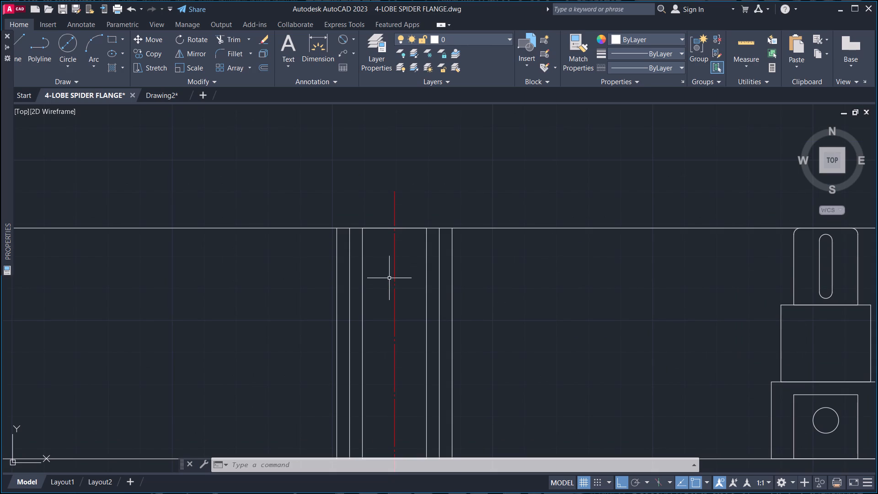
{"action": "scroll", "coordinate": [396, 247], "scroll_direction": "up", "scroll_amount": 2}
{"action": "type", "text": "L"}
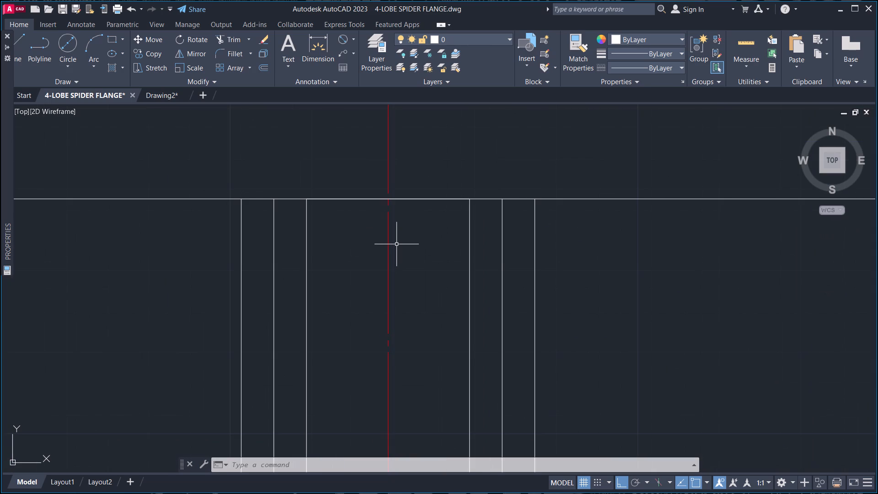
{"action": "key", "text": "space"}
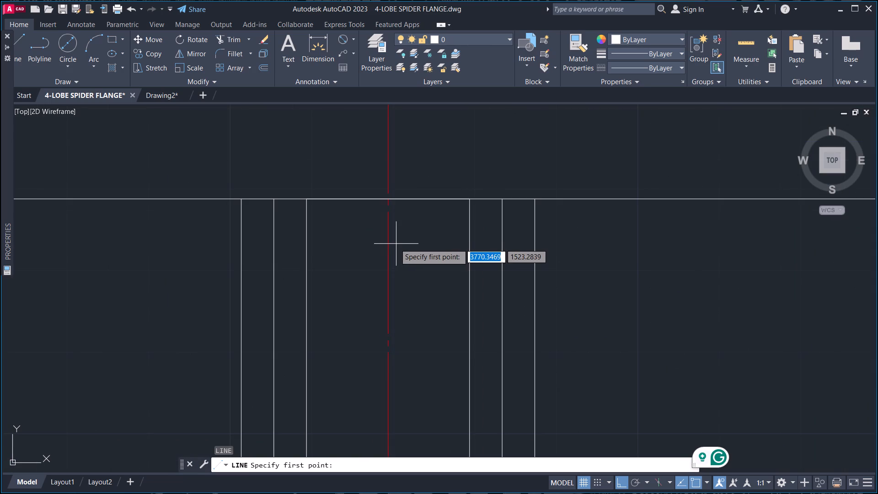
{"action": "left_click", "coordinate": [388, 197]}
{"action": "middle_click_drag", "start_coordinate": [405, 329], "coordinate": [427, 232]}
{"action": "scroll", "coordinate": [427, 232], "scroll_direction": "down", "scroll_amount": 4}
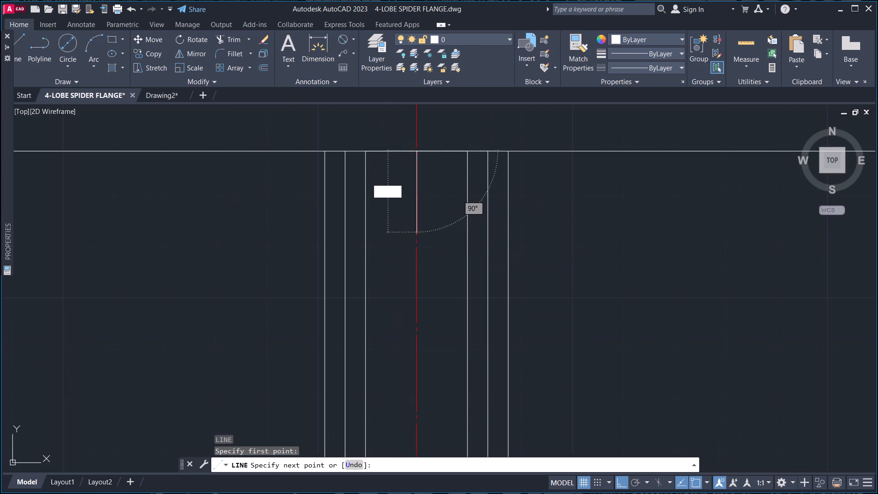
{"action": "middle_click_drag", "start_coordinate": [428, 314], "coordinate": [437, 263]}
{"action": "scroll", "coordinate": [438, 296], "scroll_direction": "up", "scroll_amount": 4}
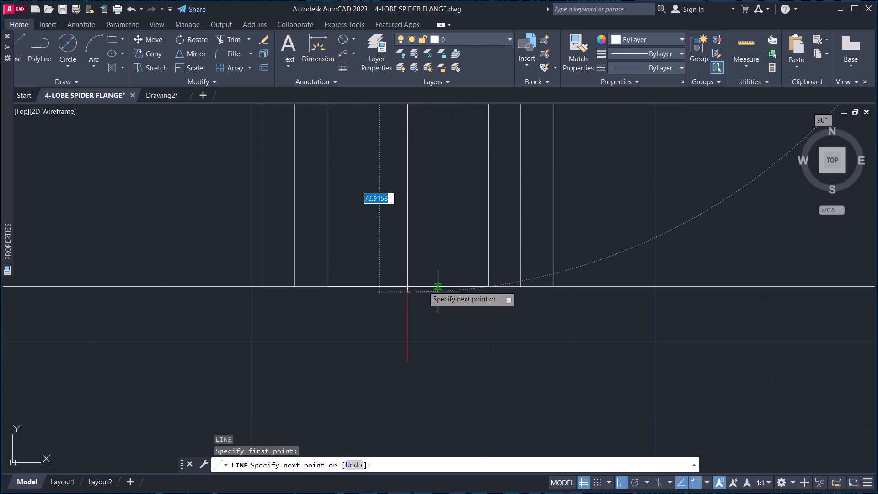
{"action": "left_click", "coordinate": [409, 287]}
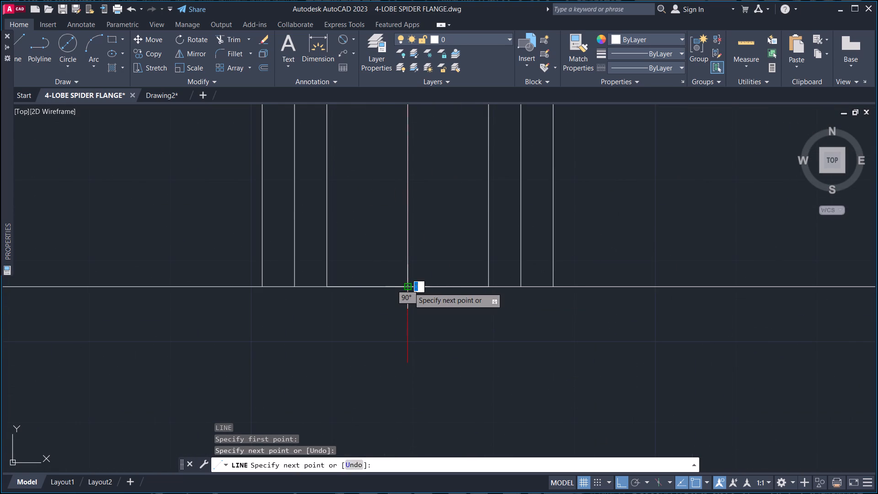
{"action": "key", "text": "Escape"}
Copy the vertical line lying on the red centerline 4 units to its right.
{"action": "scroll", "coordinate": [415, 265], "scroll_direction": "up", "scroll_amount": 3}
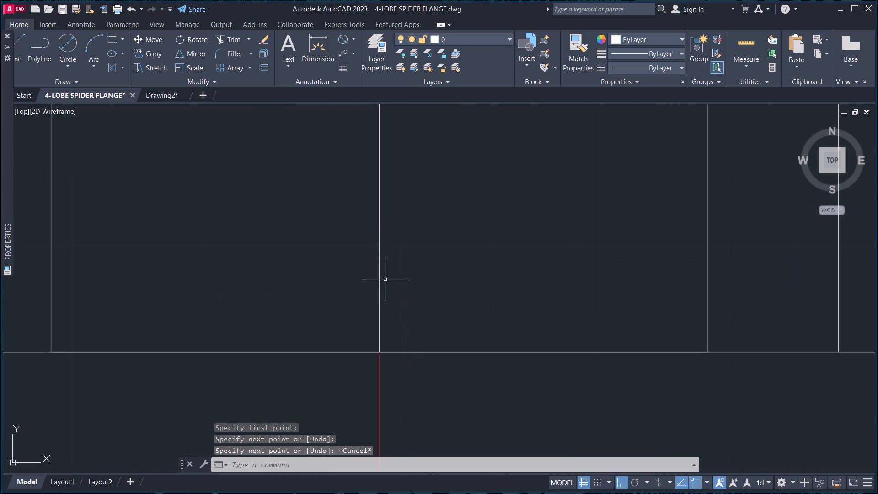
{"action": "left_click", "coordinate": [380, 279]}
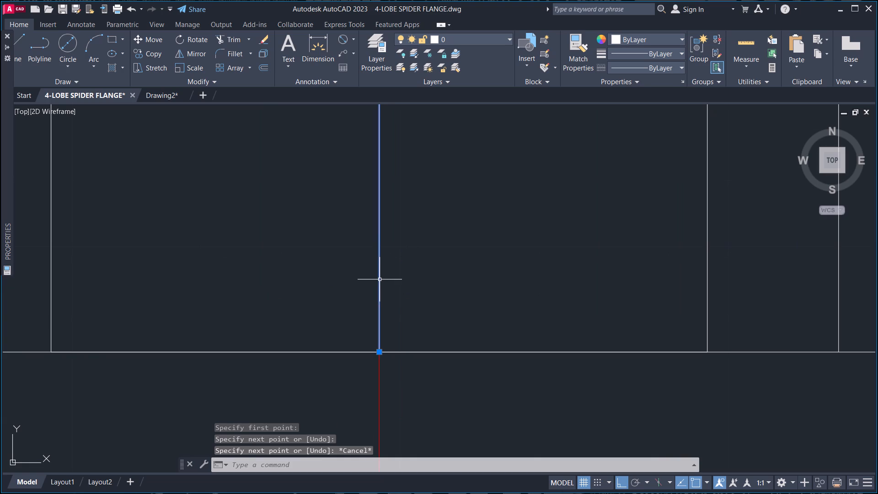
{"action": "key", "text": "c"}
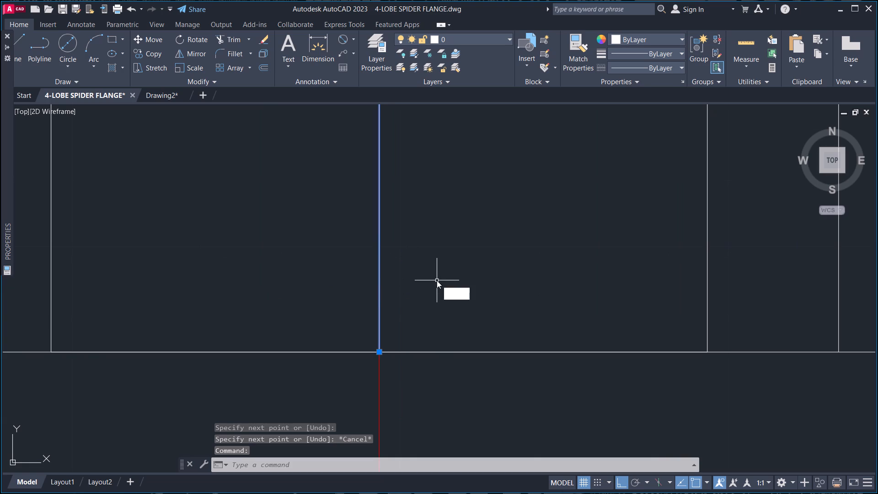
{"action": "type", "text": "P"}
{"action": "key", "text": "space"}
{"action": "left_click", "coordinate": [418, 291]}
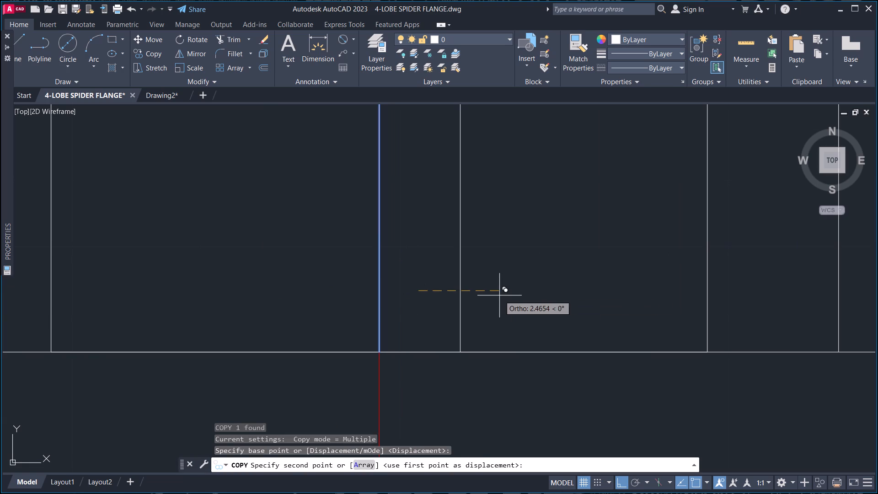
{"action": "key", "text": "4"}
{"action": "key", "text": "Return"}
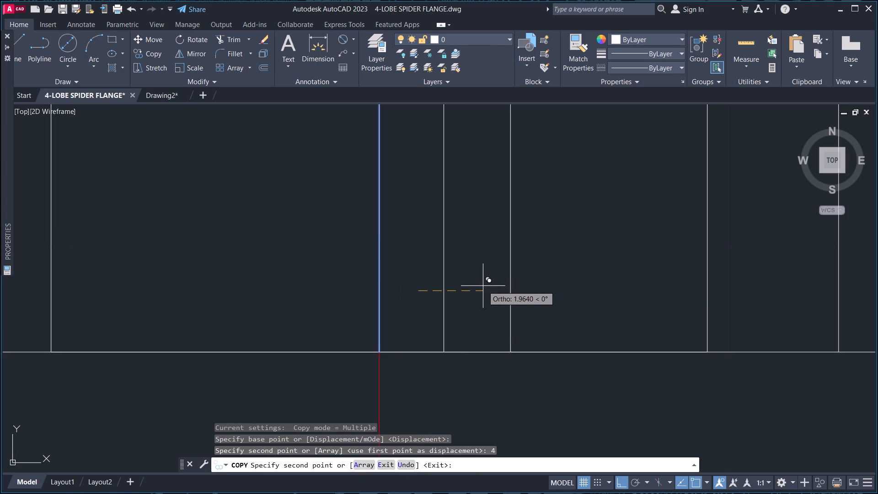
{"action": "key", "text": "Escape"}
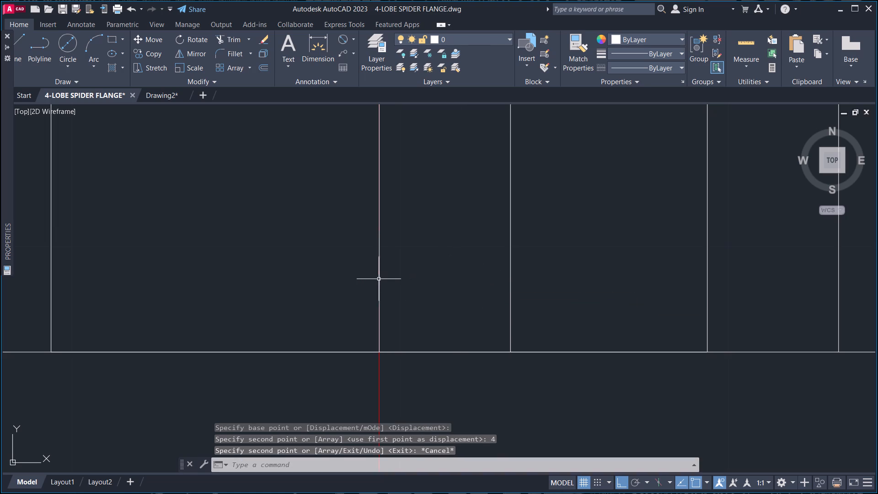
Move the original vertical line from the red centerline 4 units to the left.
{"action": "left_click", "coordinate": [379, 280]}
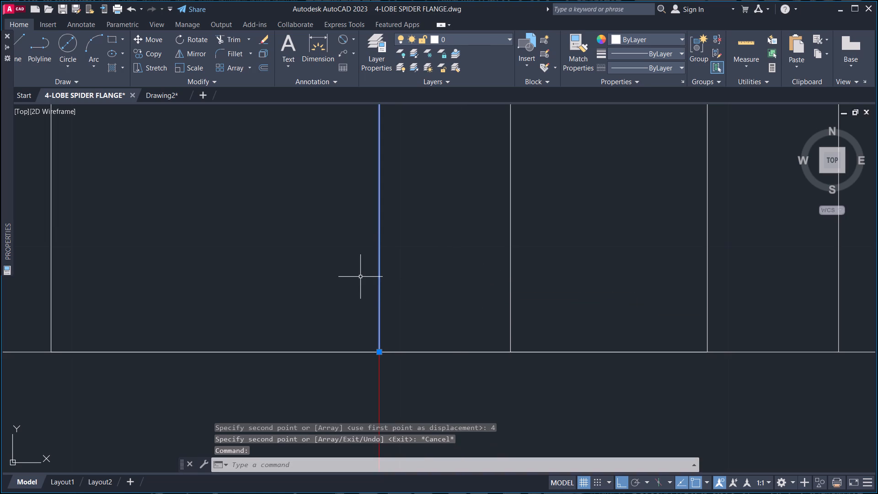
{"action": "key", "text": "m"}
{"action": "key", "text": "space"}
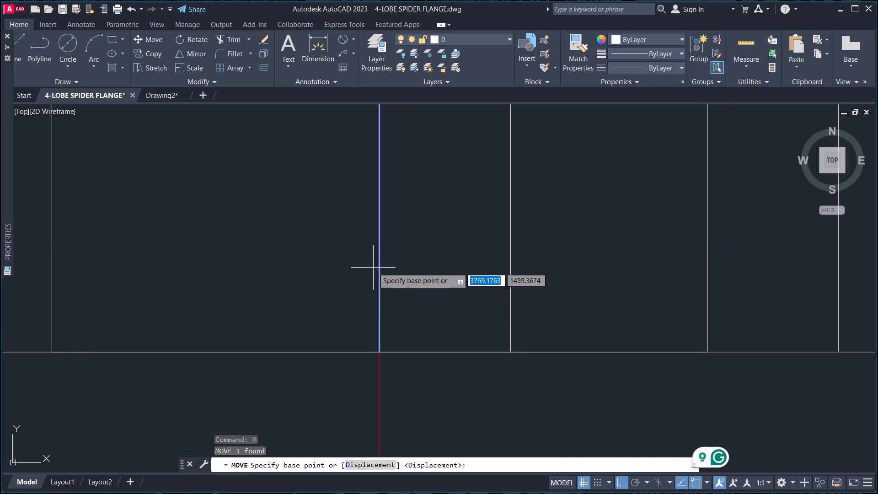
{"action": "left_click", "coordinate": [380, 351]}
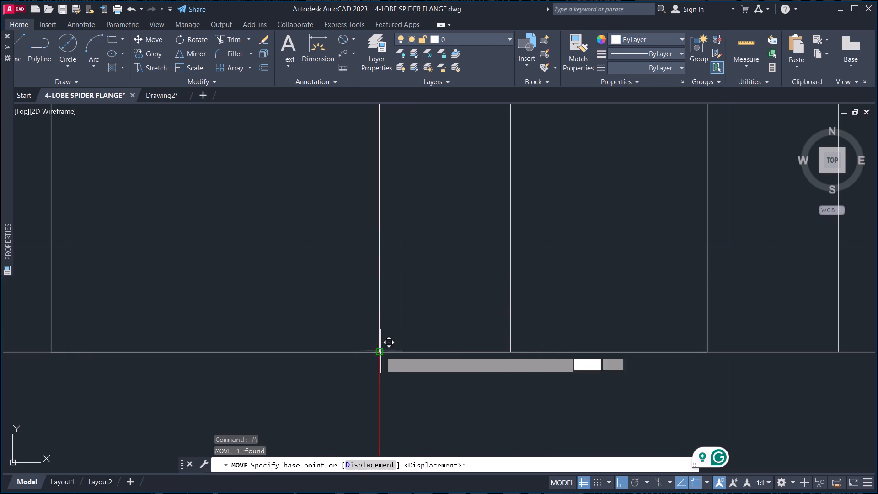
{"action": "key", "text": "4"}
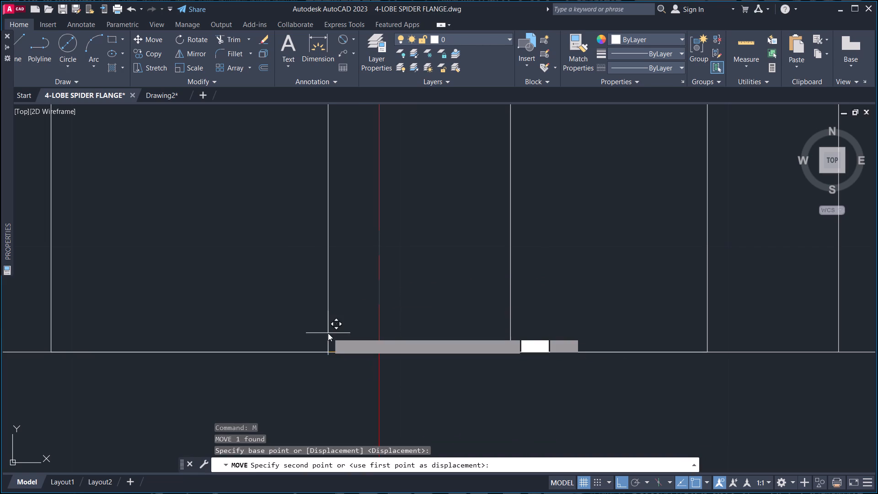
{"action": "key", "text": "Return"}
{"action": "key", "text": "Escape"}
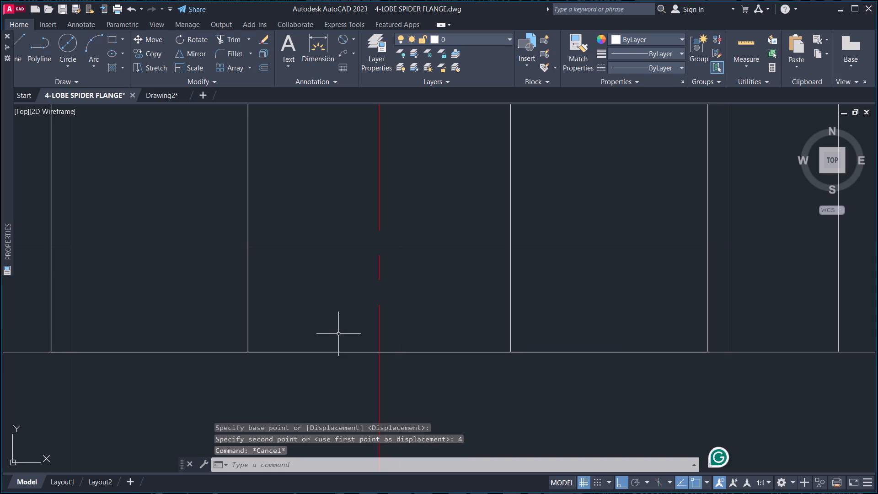
Examine the view of vertical lines around the centerline against the neighbouring stepped view.
{"action": "scroll", "coordinate": [343, 307], "scroll_direction": "down", "scroll_amount": 4}
{"action": "middle_click_drag", "start_coordinate": [354, 304], "coordinate": [432, 344]}
{"action": "middle_click_drag", "start_coordinate": [425, 242], "coordinate": [421, 367]}
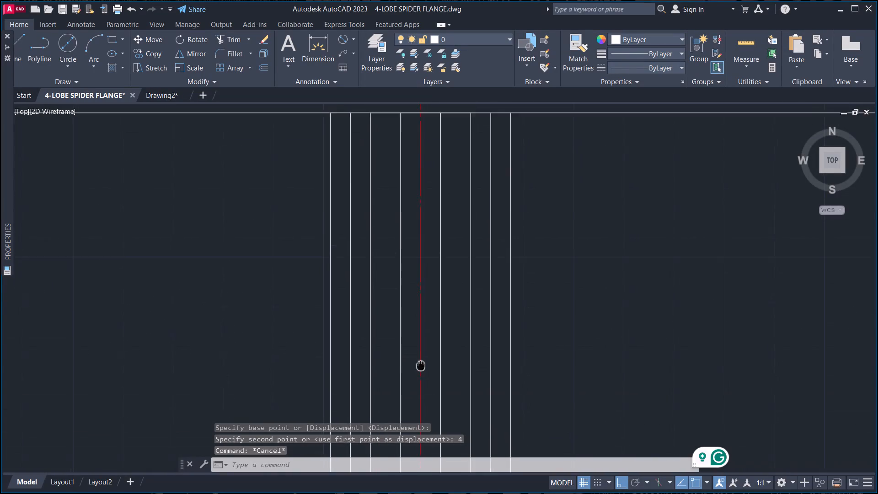
{"action": "middle_click_drag", "start_coordinate": [421, 367], "coordinate": [421, 366]}
{"action": "middle_click_drag", "start_coordinate": [411, 212], "coordinate": [407, 282]}
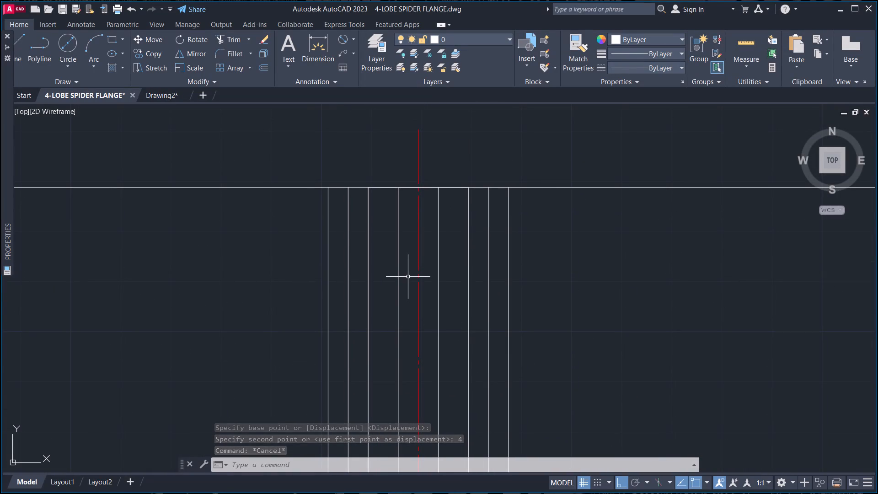
{"action": "middle_click_drag", "start_coordinate": [413, 290], "coordinate": [436, 234]}
{"action": "middle_click_drag", "start_coordinate": [407, 239], "coordinate": [406, 193]}
{"action": "scroll", "coordinate": [407, 193], "scroll_direction": "down", "scroll_amount": 1}
{"action": "middle_click_drag", "start_coordinate": [407, 194], "coordinate": [388, 237]}
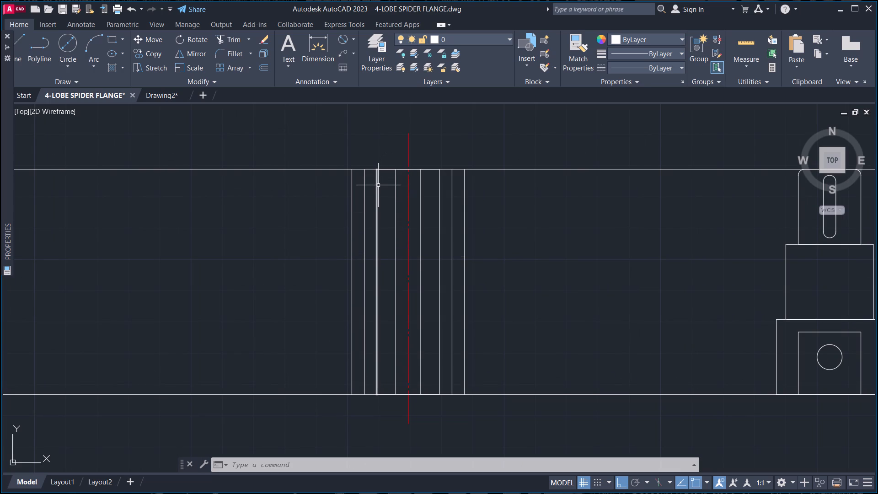
{"action": "middle_click_drag", "start_coordinate": [384, 180], "coordinate": [387, 128]}
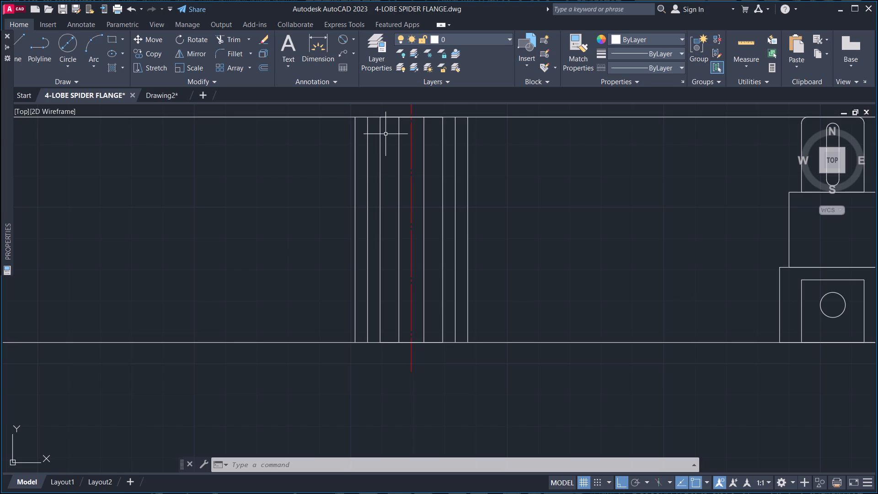
{"action": "middle_click_drag", "start_coordinate": [526, 212], "coordinate": [397, 220]}
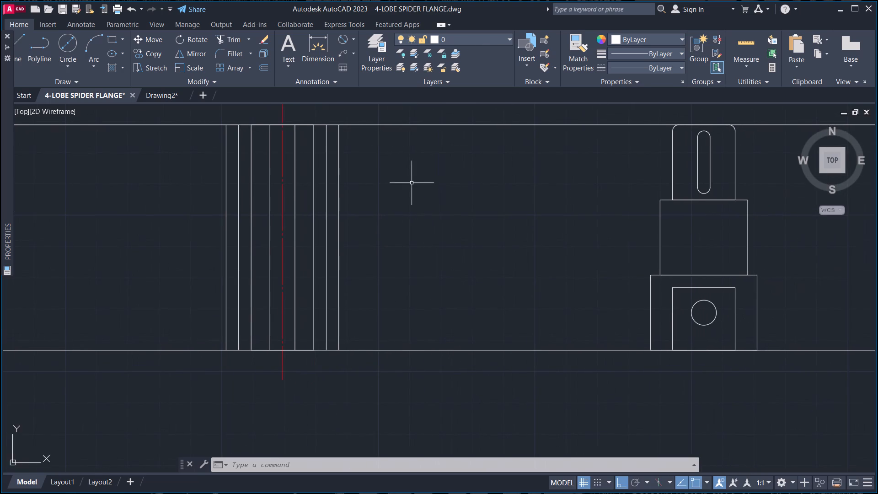
{"action": "middle_click_drag", "start_coordinate": [413, 191], "coordinate": [412, 228]}
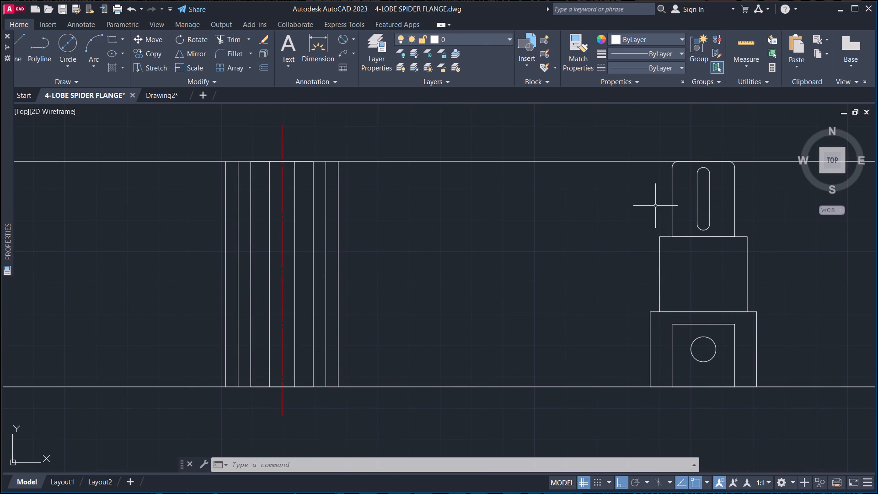
Draw a horizontal construction line through the top of the slot in the stepped view.
{"action": "key", "text": "x"}
{"action": "key", "text": "l"}
{"action": "key", "text": "space"}
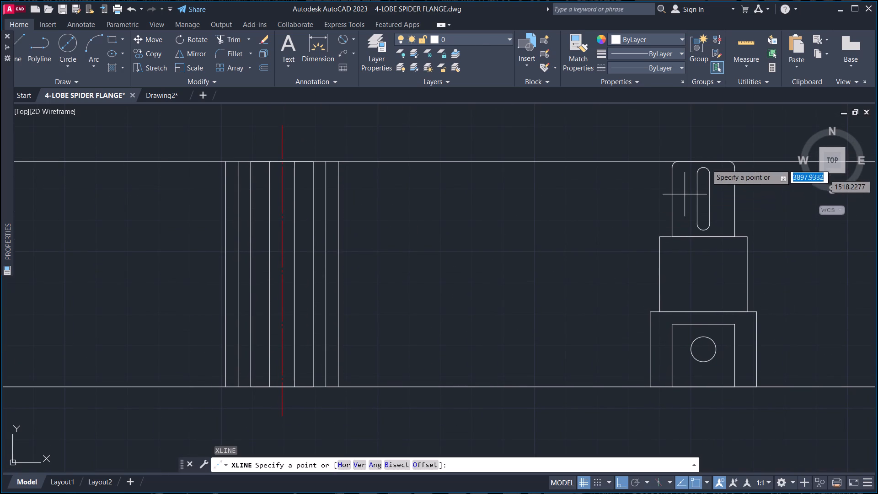
{"action": "scroll", "coordinate": [707, 157], "scroll_direction": "up", "scroll_amount": 3}
{"action": "left_click", "coordinate": [681, 200]}
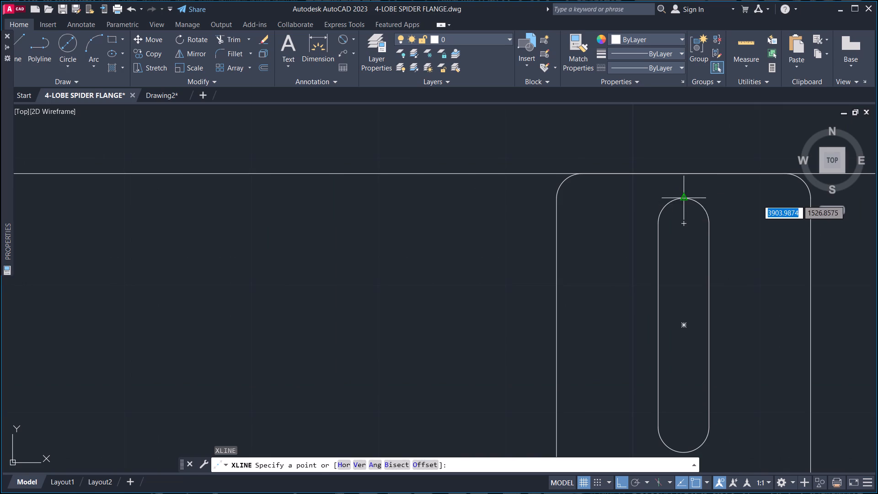
{"action": "left_click", "coordinate": [601, 196]}
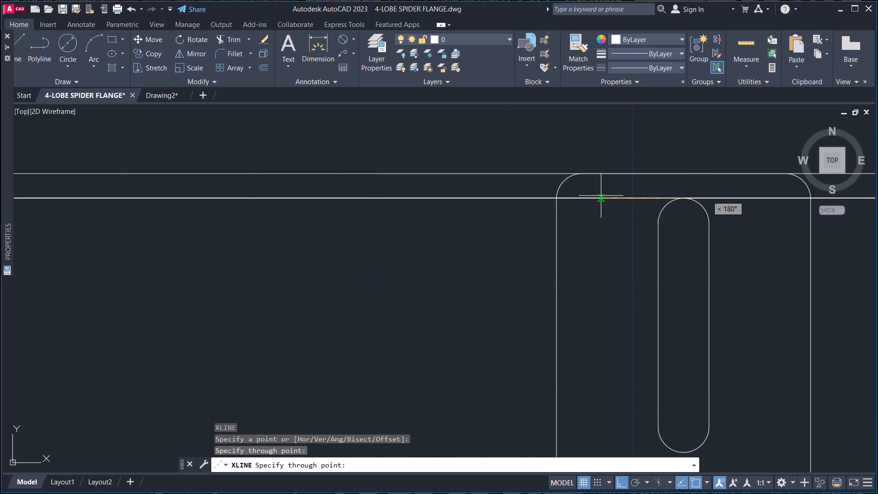
{"action": "key", "text": "Escape"}
Draw a horizontal construction line through the bottom of the slot in the stepped view.
{"action": "scroll", "coordinate": [607, 210], "scroll_direction": "down", "scroll_amount": 4}
{"action": "middle_click_drag", "start_coordinate": [612, 245], "coordinate": [608, 219]}
{"action": "scroll", "coordinate": [615, 226], "scroll_direction": "up", "scroll_amount": 4}
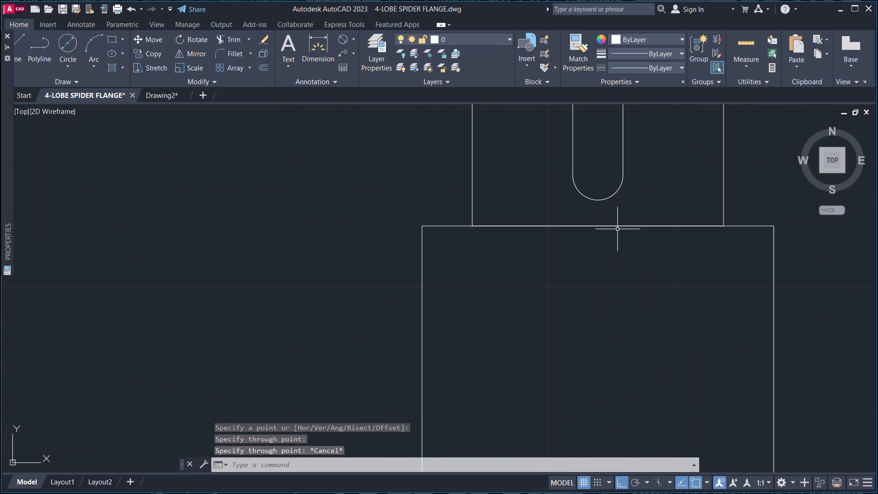
{"action": "key", "text": "x"}
{"action": "key", "text": "l"}
{"action": "key", "text": "space"}
{"action": "left_click", "coordinate": [595, 199]}
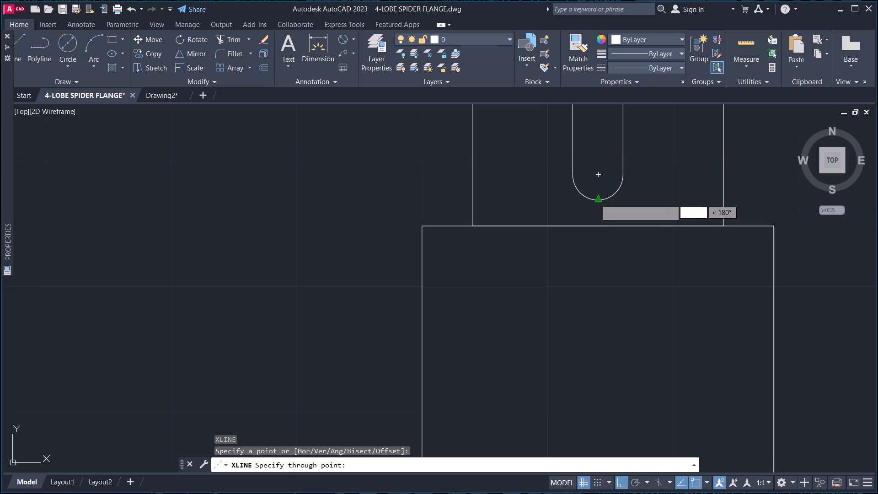
{"action": "left_click", "coordinate": [533, 196]}
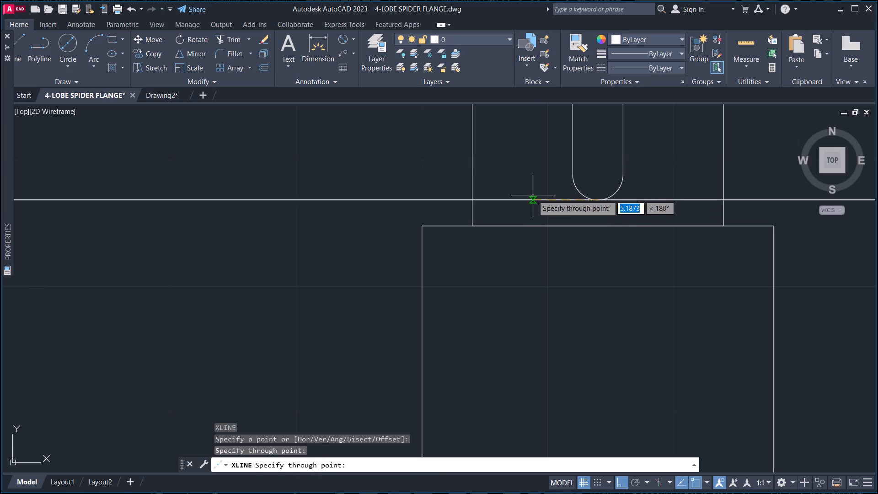
{"action": "key", "text": "Escape"}
Draw the slot's outline 2 deep, inward from the inner rectangle's right edge beside the centerline, between the two slot construction lines.
{"action": "scroll", "coordinate": [533, 195], "scroll_direction": "down", "scroll_amount": 3}
{"action": "middle_click_drag", "start_coordinate": [512, 195], "coordinate": [626, 207]}
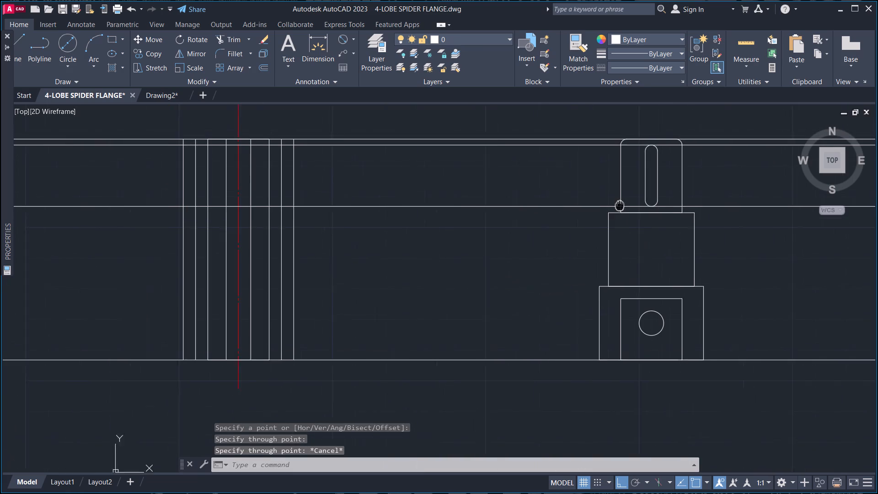
{"action": "middle_click_drag", "start_coordinate": [626, 207], "coordinate": [626, 207]}
{"action": "middle_click_drag", "start_coordinate": [446, 193], "coordinate": [597, 198]}
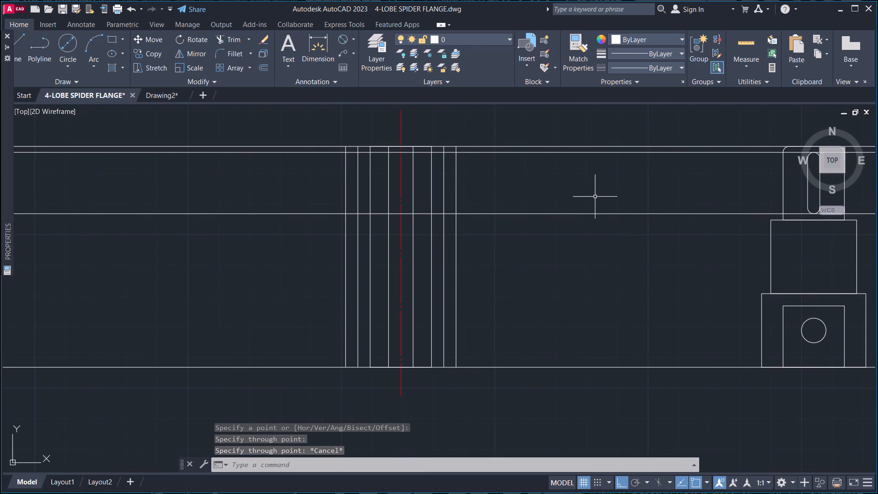
{"action": "scroll", "coordinate": [422, 155], "scroll_direction": "up", "scroll_amount": 3}
{"action": "middle_click_drag", "start_coordinate": [426, 183], "coordinate": [448, 205]}
{"action": "middle_click_drag", "start_coordinate": [490, 228], "coordinate": [453, 252]}
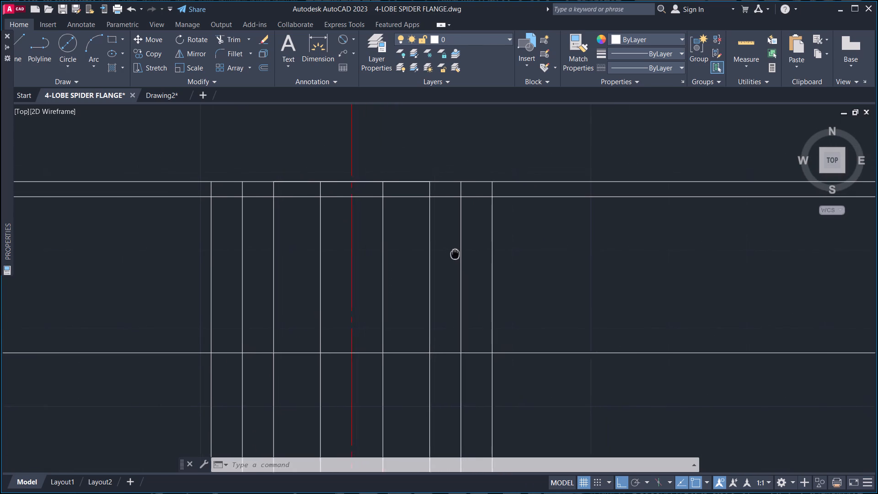
{"action": "middle_click_drag", "start_coordinate": [453, 252], "coordinate": [452, 250]}
{"action": "type", "text": "L"}
{"action": "key", "text": "space"}
{"action": "scroll", "coordinate": [422, 196], "scroll_direction": "up", "scroll_amount": 4}
{"action": "left_click", "coordinate": [433, 181]}
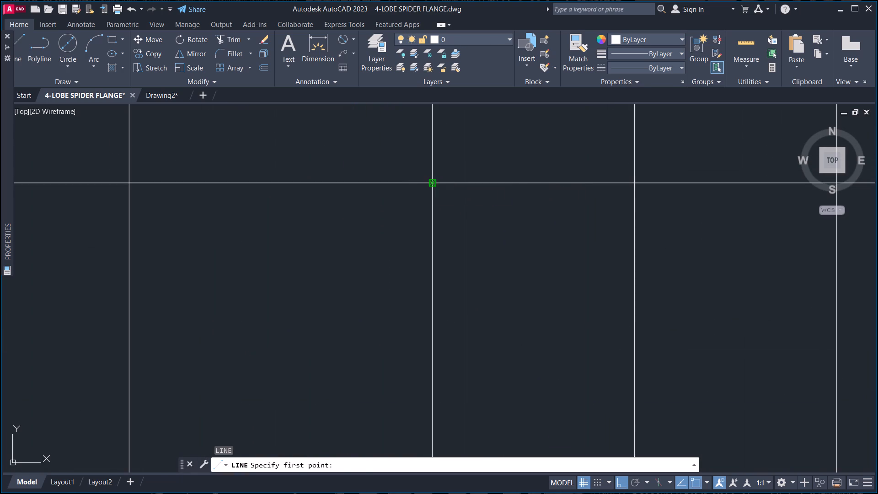
{"action": "key", "text": "2"}
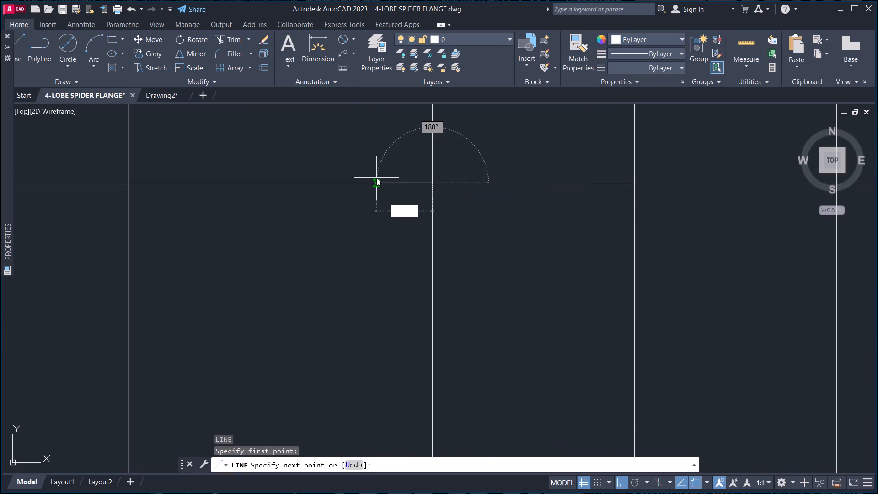
{"action": "key", "text": "Return"}
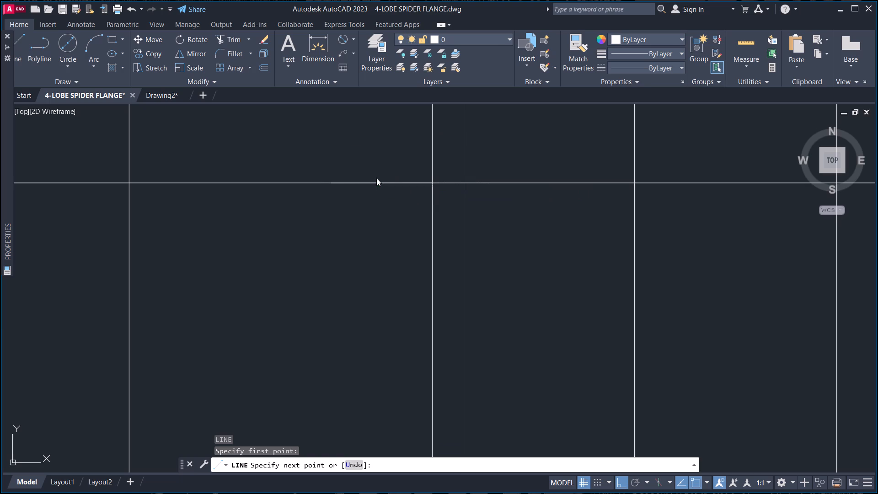
{"action": "middle_click_drag", "start_coordinate": [380, 275], "coordinate": [376, 178]}
{"action": "scroll", "coordinate": [376, 178], "scroll_direction": "down", "scroll_amount": 1}
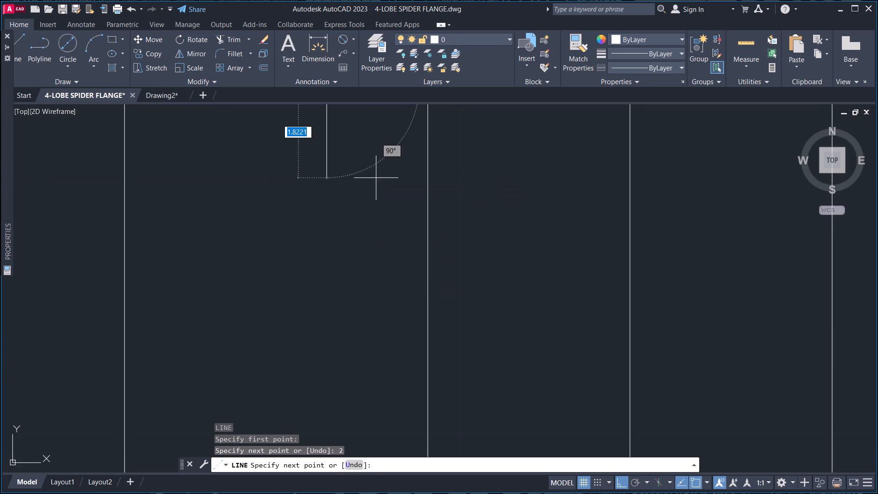
{"action": "scroll", "coordinate": [376, 178], "scroll_direction": "down", "scroll_amount": 3}
{"action": "middle_click_drag", "start_coordinate": [377, 260], "coordinate": [375, 161]}
{"action": "scroll", "coordinate": [375, 161], "scroll_direction": "down", "scroll_amount": 3}
{"action": "middle_click_drag", "start_coordinate": [373, 250], "coordinate": [382, 198]}
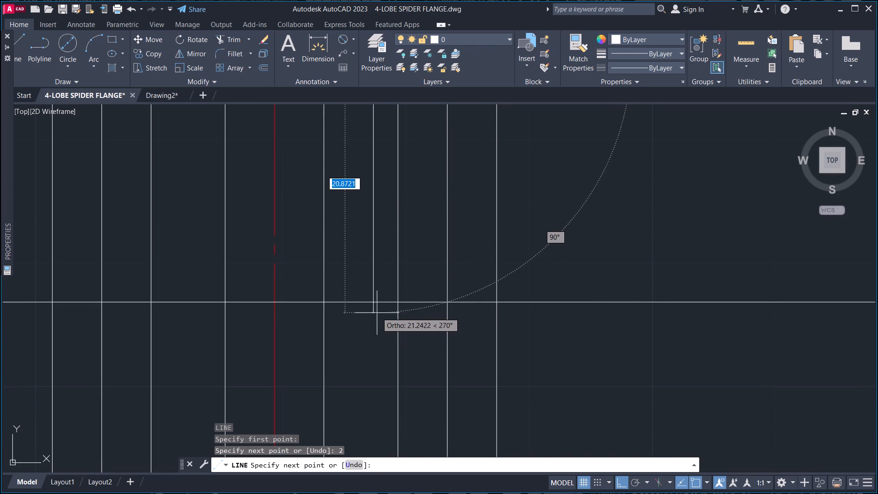
{"action": "left_click", "coordinate": [374, 301]}
{"action": "left_click", "coordinate": [399, 299]}
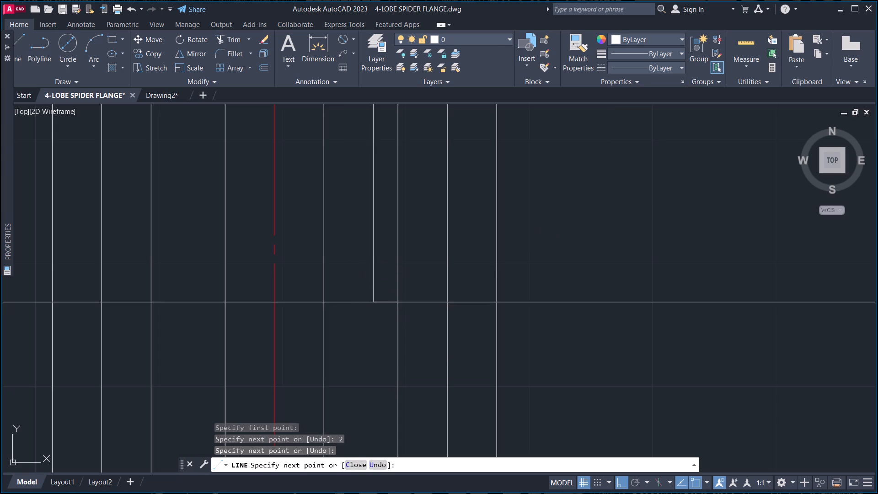
{"action": "key", "text": "Escape"}
{"action": "scroll", "coordinate": [369, 269], "scroll_direction": "down", "scroll_amount": 3}
{"action": "middle_click_drag", "start_coordinate": [374, 254], "coordinate": [424, 267]}
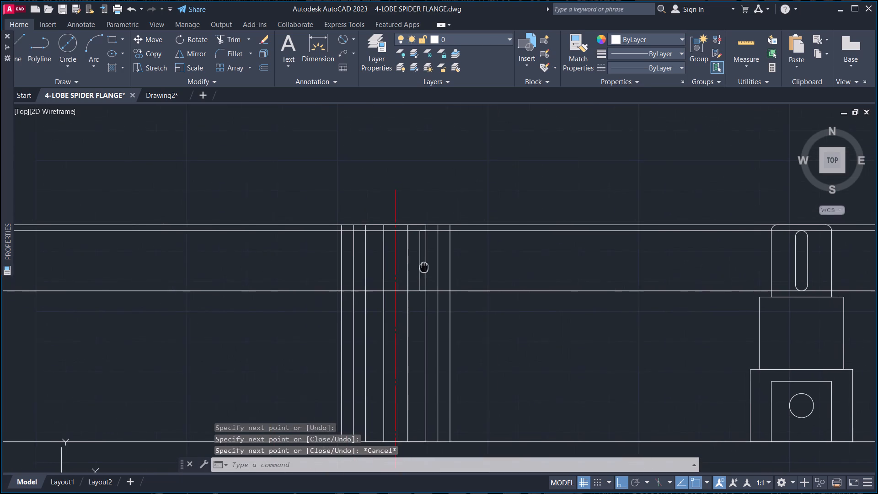
Mirror the slot outline's inner vertical line about the red centerline, keeping the source line.
{"action": "middle_click_drag", "start_coordinate": [424, 267], "coordinate": [424, 267]}
{"action": "scroll", "coordinate": [409, 230], "scroll_direction": "up", "scroll_amount": 3}
{"action": "left_click_drag", "start_coordinate": [462, 272], "coordinate": [457, 275]}
{"action": "left_click", "coordinate": [437, 284]}
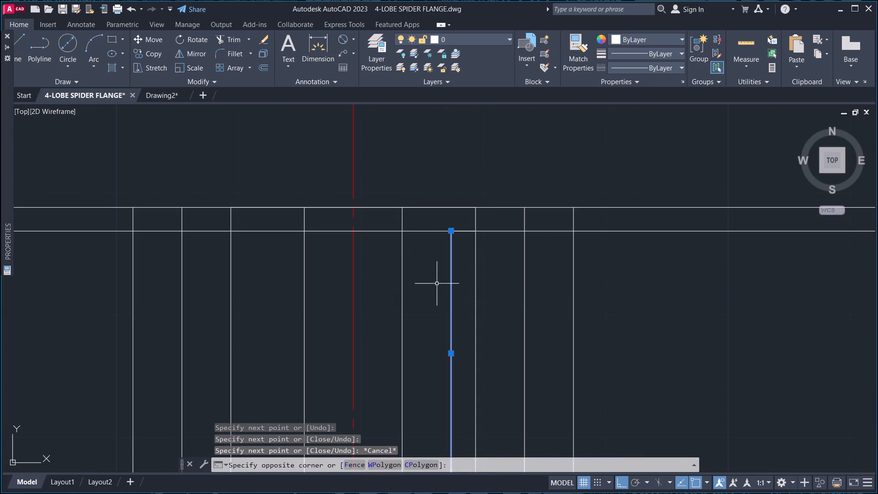
{"action": "middle_click_drag", "start_coordinate": [430, 320], "coordinate": [433, 245]}
{"action": "type", "text": "MI"}
{"action": "key", "text": "space"}
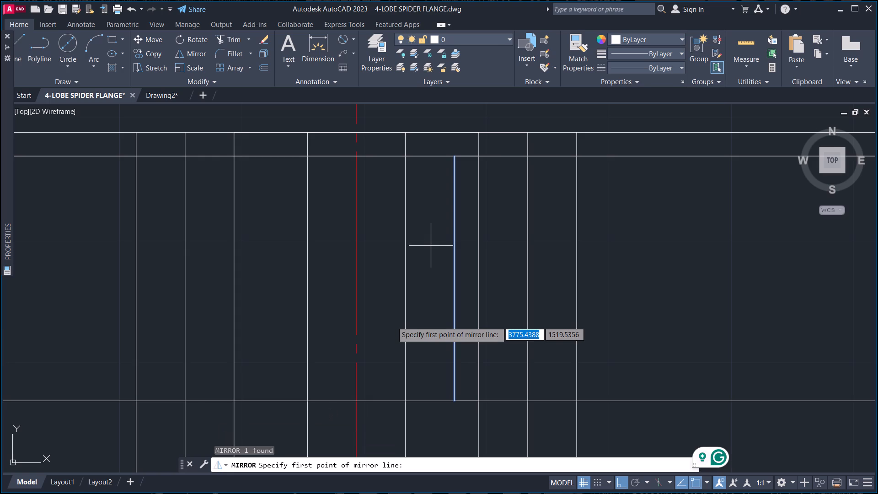
{"action": "left_click", "coordinate": [355, 399]}
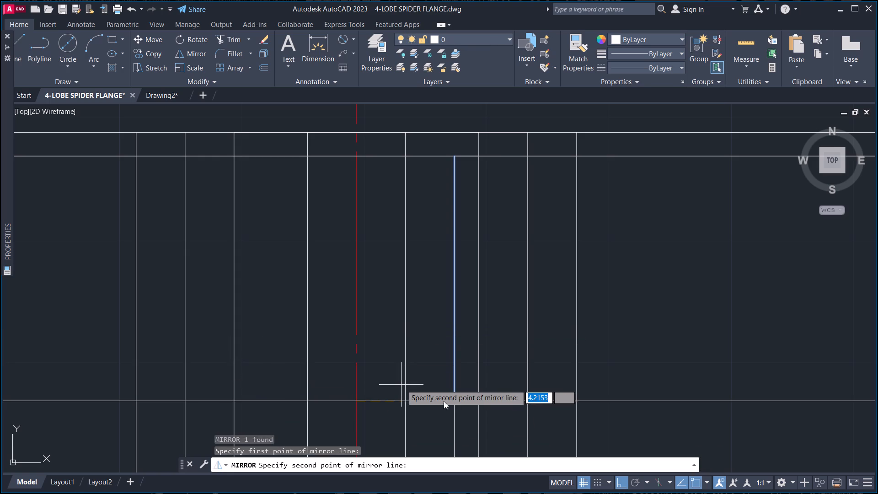
{"action": "middle_click_drag", "start_coordinate": [488, 403], "coordinate": [504, 337]}
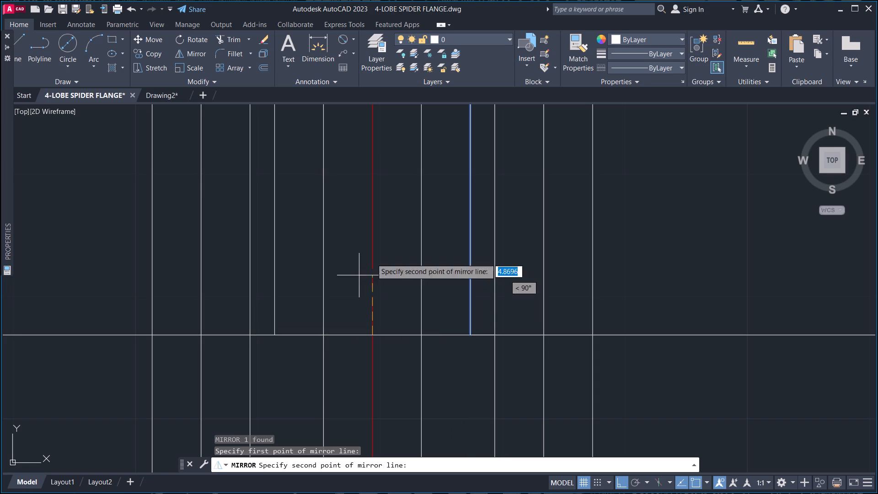
{"action": "left_click", "coordinate": [377, 234]}
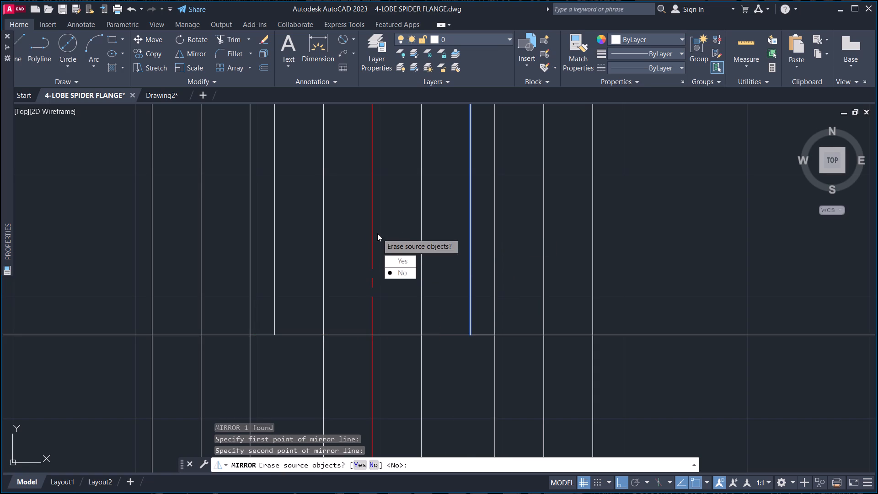
{"action": "type", "text": "N"}
{"action": "key", "text": "space"}
Delete the two horizontal construction lines that project the slot's top and bottom between the views.
{"action": "scroll", "coordinate": [384, 242], "scroll_direction": "down", "scroll_amount": 2}
{"action": "middle_click_drag", "start_coordinate": [391, 239], "coordinate": [384, 275]}
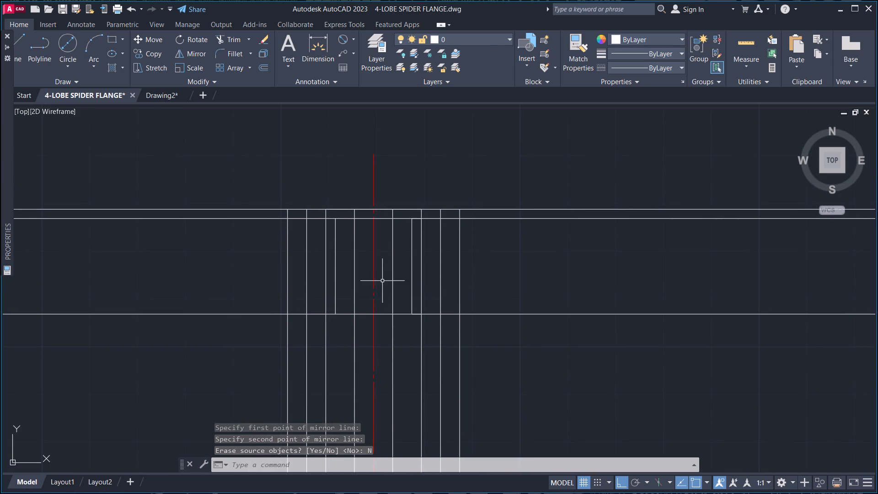
{"action": "middle_click_drag", "start_coordinate": [382, 283], "coordinate": [403, 205]}
{"action": "scroll", "coordinate": [403, 207], "scroll_direction": "down", "scroll_amount": 1}
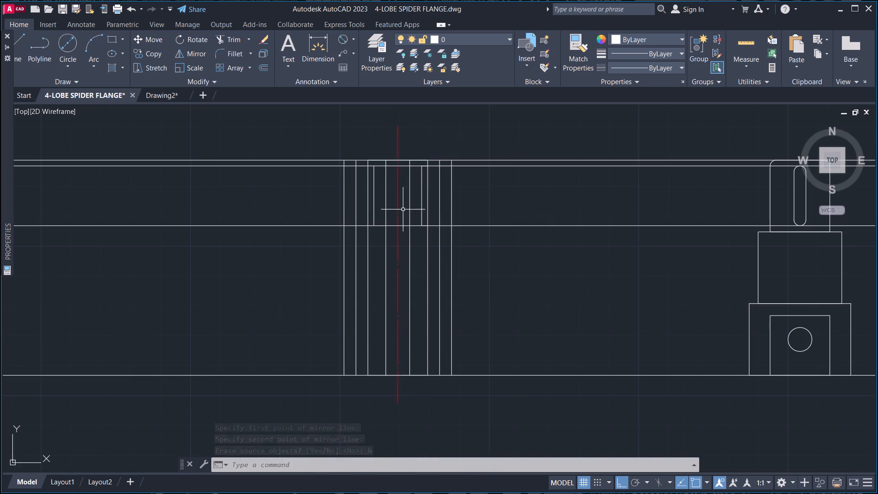
{"action": "middle_click_drag", "start_coordinate": [525, 293], "coordinate": [435, 284]}
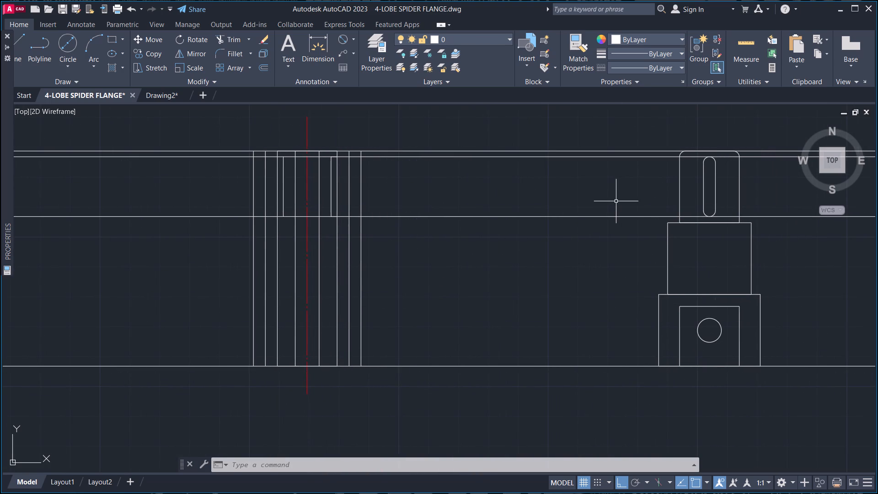
{"action": "scroll", "coordinate": [613, 204], "scroll_direction": "up", "scroll_amount": 1}
{"action": "left_click_drag", "start_coordinate": [595, 211], "coordinate": [589, 217]}
{"action": "left_click", "coordinate": [530, 256]}
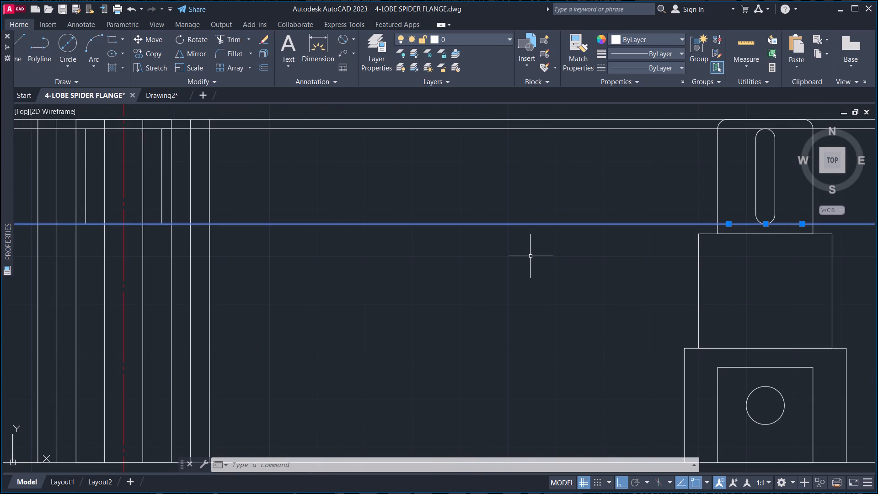
{"action": "left_click", "coordinate": [535, 131]}
{"action": "left_click", "coordinate": [525, 125]}
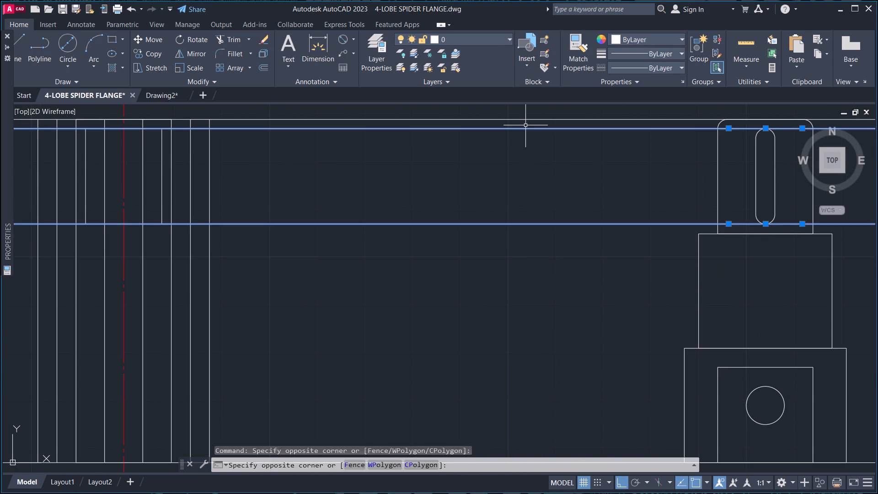
{"action": "key", "text": "Delete"}
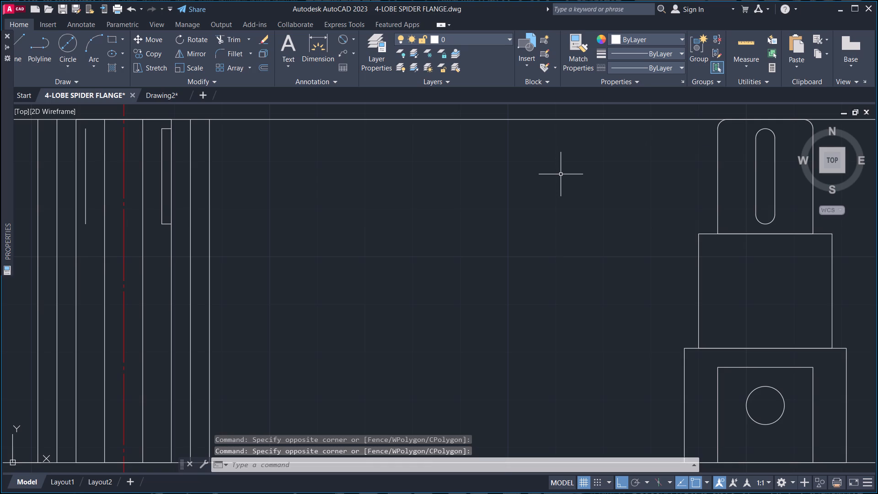
Draw a horizontal construction line through the top edge of the middle block in the stepped view.
{"action": "type", "text": "XL"}
{"action": "key", "text": "space"}
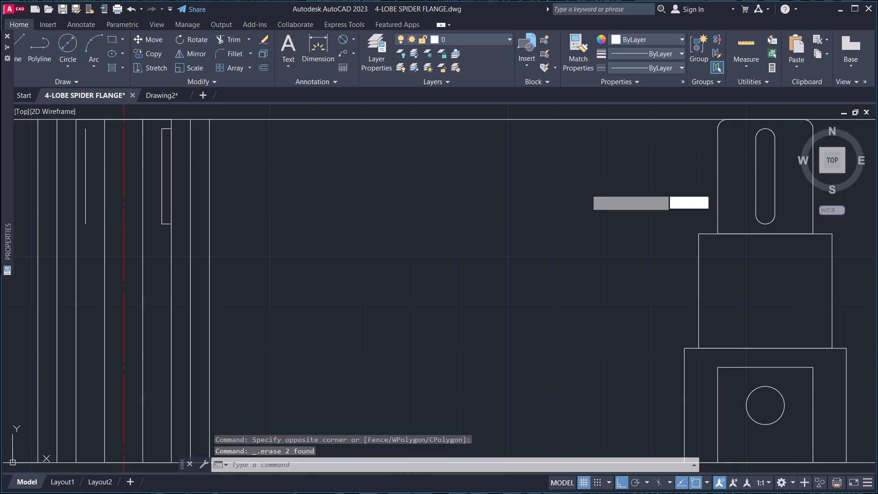
{"action": "left_click", "coordinate": [697, 235]}
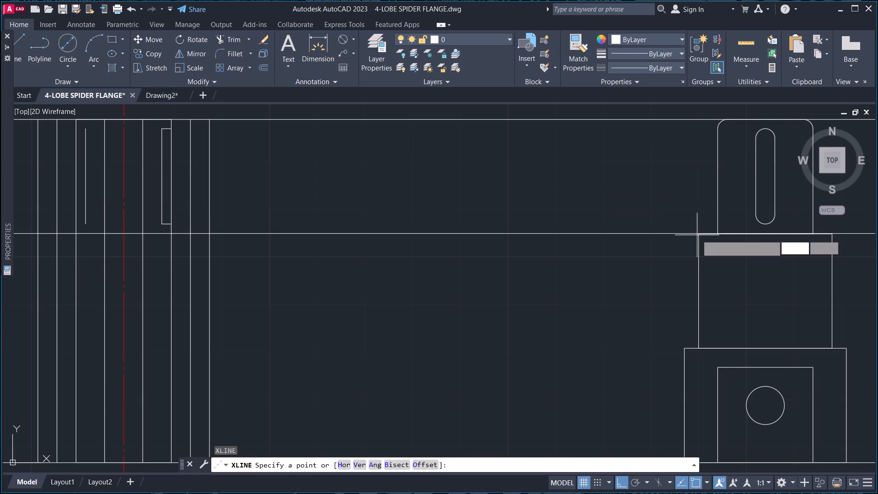
{"action": "left_click", "coordinate": [578, 227]}
{"action": "key", "text": "Escape"}
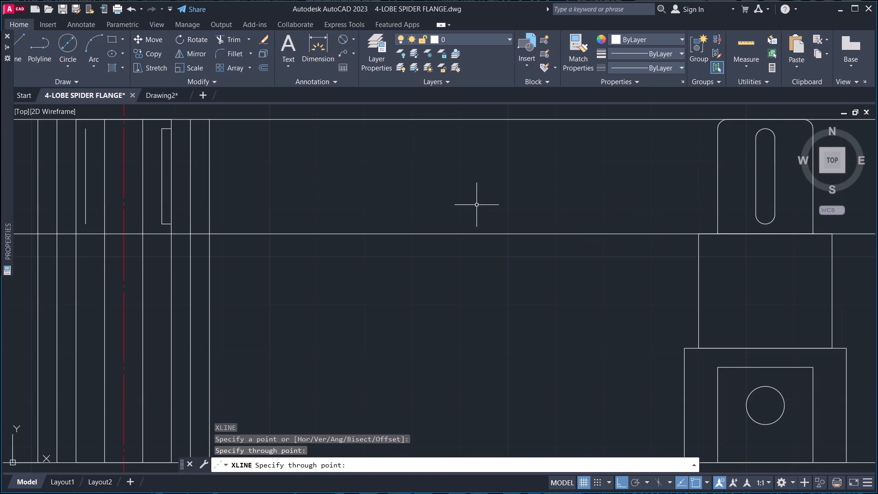
Draw a horizontal construction line through the top edge of the lowest block in the stepped view.
{"action": "scroll", "coordinate": [481, 208], "scroll_direction": "down", "scroll_amount": 2}
{"action": "middle_click_drag", "start_coordinate": [526, 234], "coordinate": [444, 231]}
{"action": "middle_click_drag", "start_coordinate": [448, 262], "coordinate": [477, 232]}
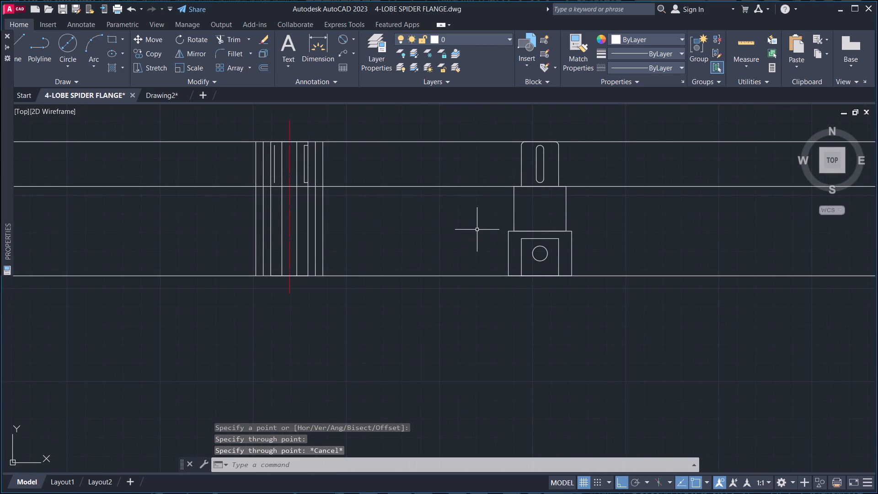
{"action": "key", "text": "x"}
{"action": "key", "text": "l"}
{"action": "key", "text": "space"}
{"action": "scroll", "coordinate": [511, 233], "scroll_direction": "up", "scroll_amount": 4}
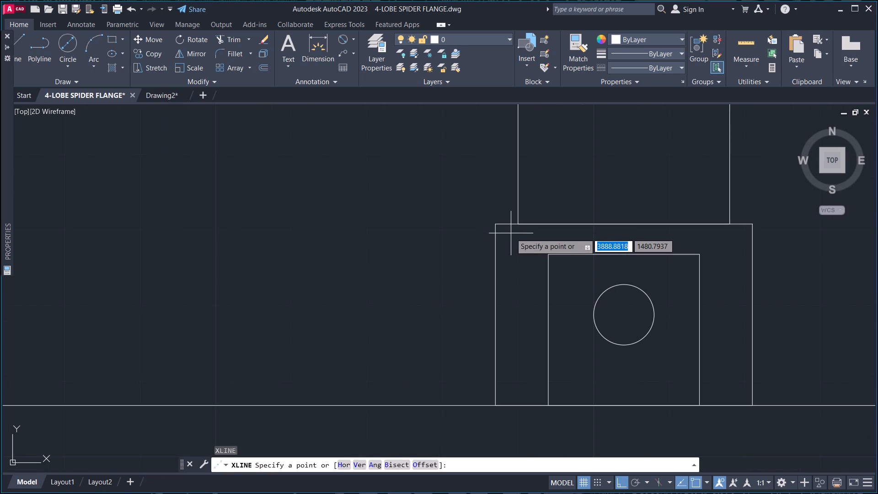
{"action": "left_click", "coordinate": [493, 225]}
{"action": "left_click", "coordinate": [430, 225]}
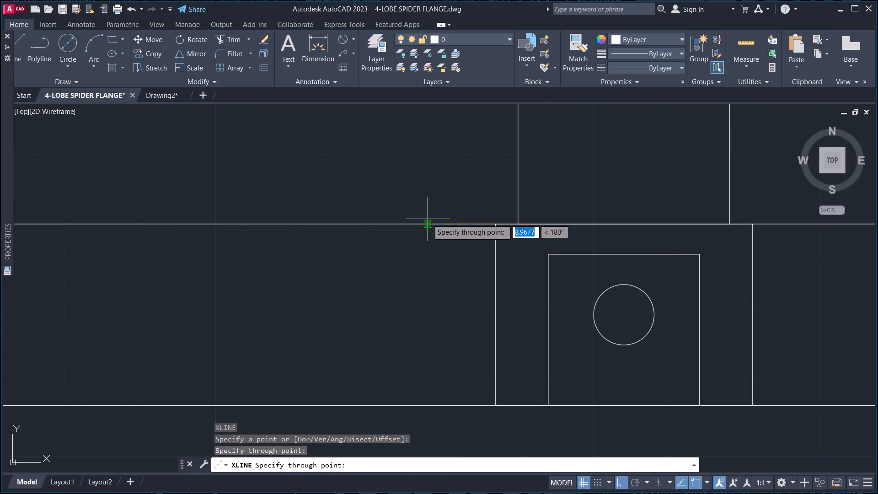
{"action": "key", "text": "Escape"}
{"action": "key", "text": "Escape"}
Draw a horizontal line 2 long from the mirrored slot line's upper end outward to the inner rectangle's left edge.
{"action": "scroll", "coordinate": [420, 220], "scroll_direction": "down", "scroll_amount": 3}
{"action": "middle_click_drag", "start_coordinate": [401, 218], "coordinate": [537, 263]}
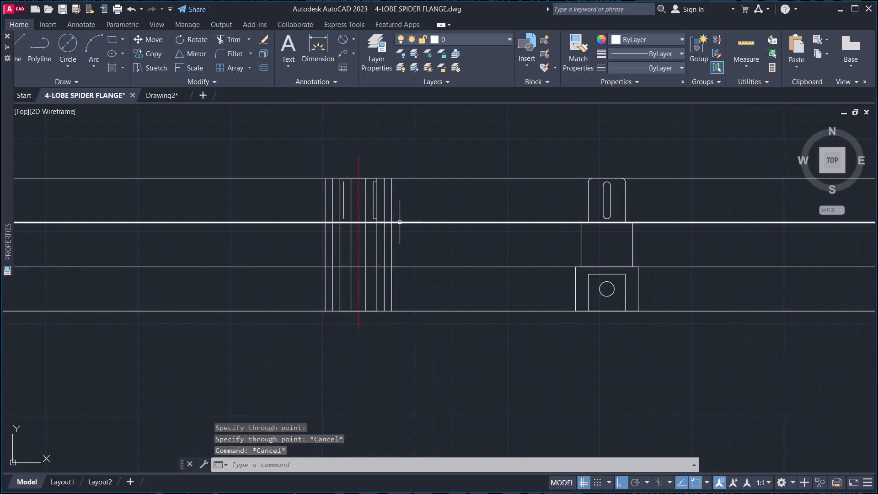
{"action": "scroll", "coordinate": [383, 218], "scroll_direction": "up", "scroll_amount": 2}
{"action": "middle_click_drag", "start_coordinate": [386, 225], "coordinate": [493, 200]}
{"action": "middle_click_drag", "start_coordinate": [362, 206], "coordinate": [356, 235]}
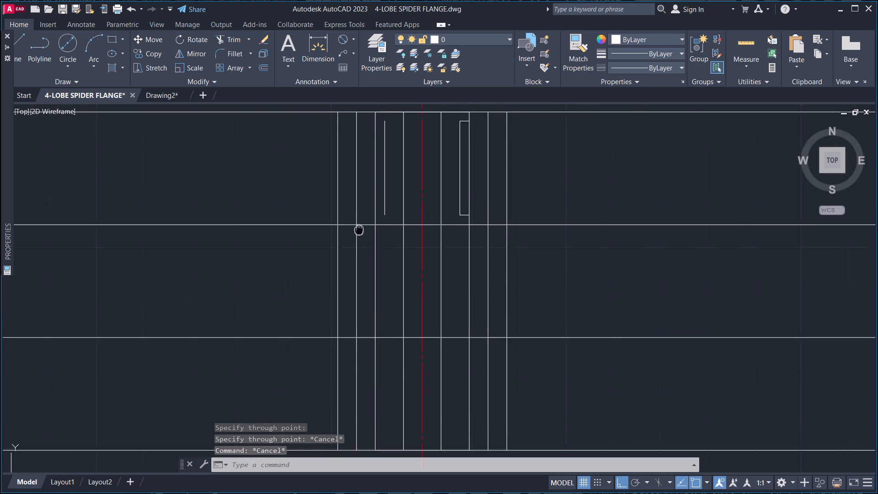
{"action": "middle_click_drag", "start_coordinate": [356, 235], "coordinate": [328, 261]}
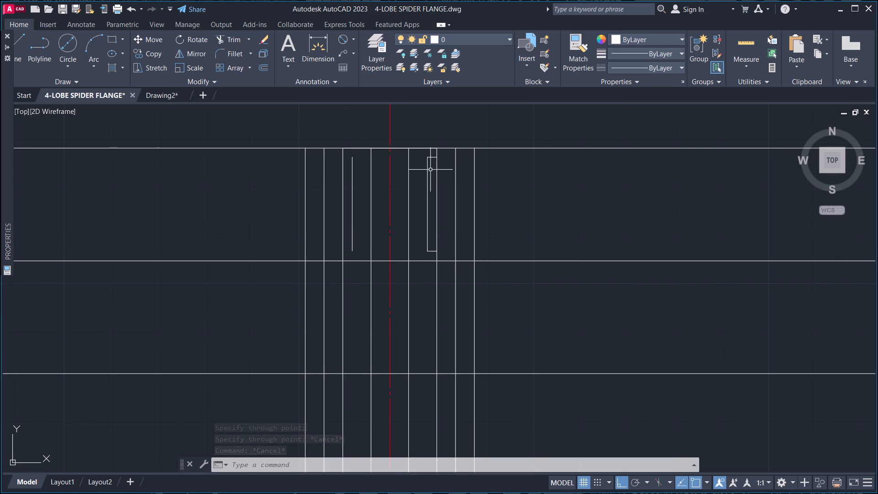
{"action": "scroll", "coordinate": [364, 171], "scroll_direction": "up", "scroll_amount": 2}
{"action": "middle_click_drag", "start_coordinate": [375, 203], "coordinate": [408, 261]}
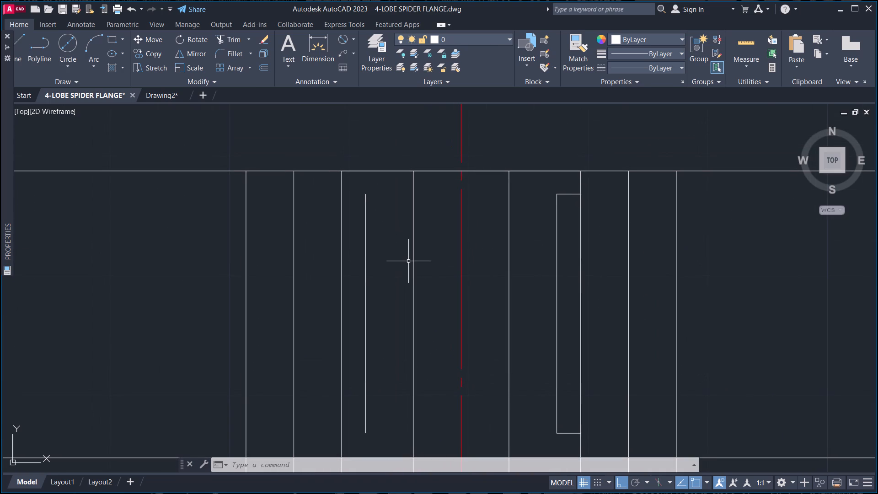
{"action": "key", "text": "l"}
{"action": "key", "text": "space"}
{"action": "scroll", "coordinate": [362, 194], "scroll_direction": "up", "scroll_amount": 2}
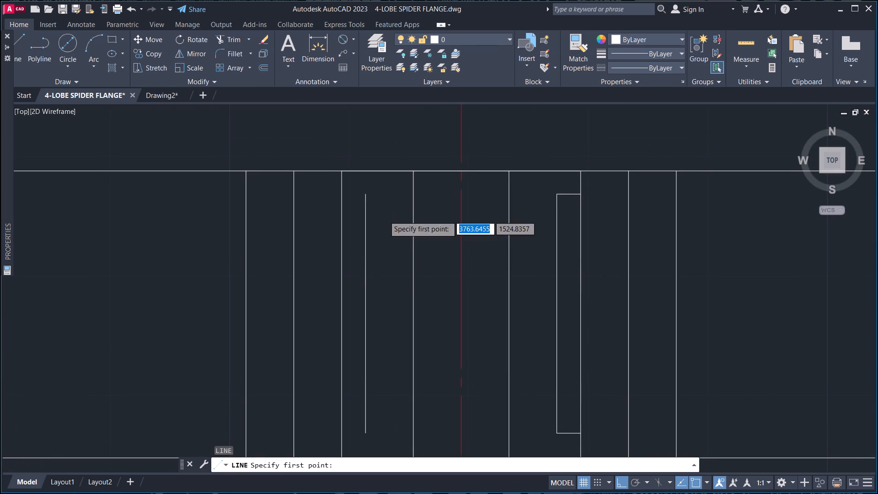
{"action": "scroll", "coordinate": [361, 194], "scroll_direction": "up", "scroll_amount": 2}
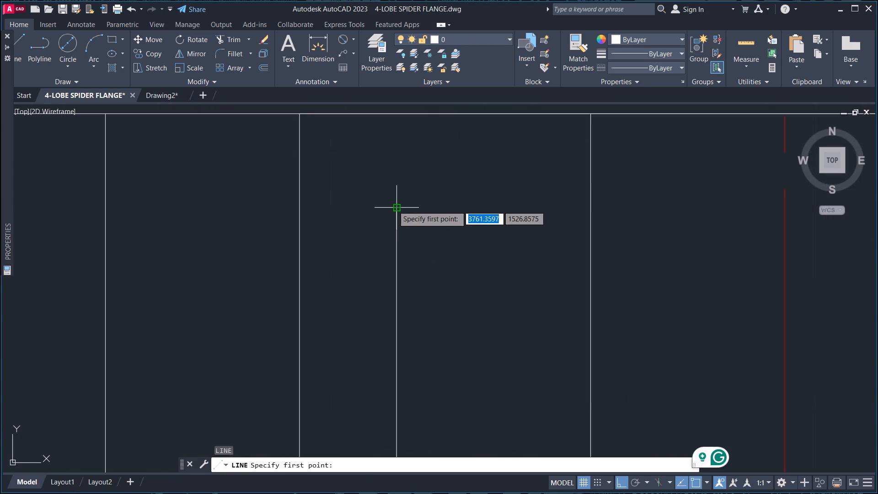
{"action": "left_click", "coordinate": [394, 207]}
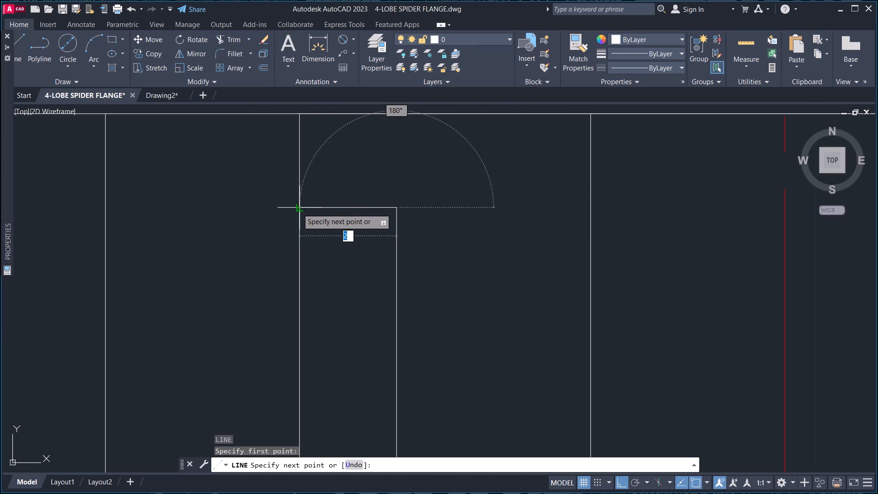
{"action": "left_click", "coordinate": [298, 209]}
{"action": "key", "text": "Escape"}
Close the bottom of the mirrored slot with a horizontal line from its lower end to the inner rectangle's left edge.
{"action": "middle_click_drag", "start_coordinate": [341, 241], "coordinate": [370, 171]}
{"action": "scroll", "coordinate": [370, 171], "scroll_direction": "down", "scroll_amount": 3}
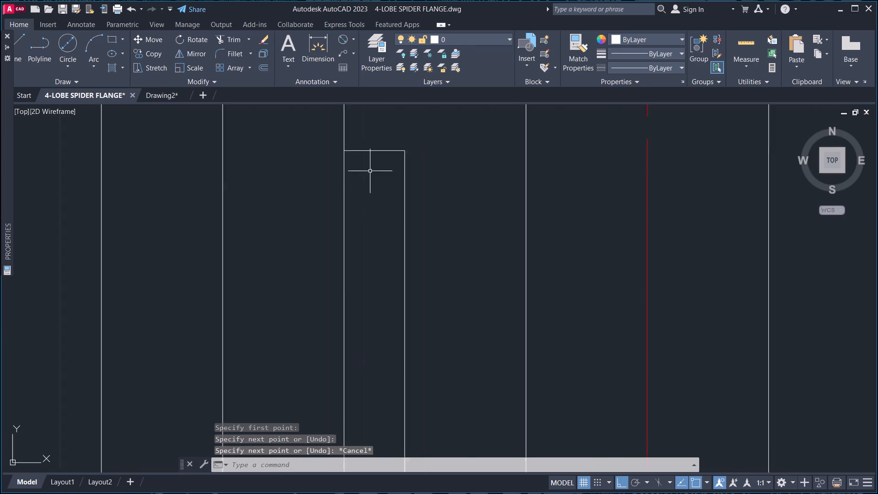
{"action": "middle_click_drag", "start_coordinate": [389, 258], "coordinate": [406, 188]}
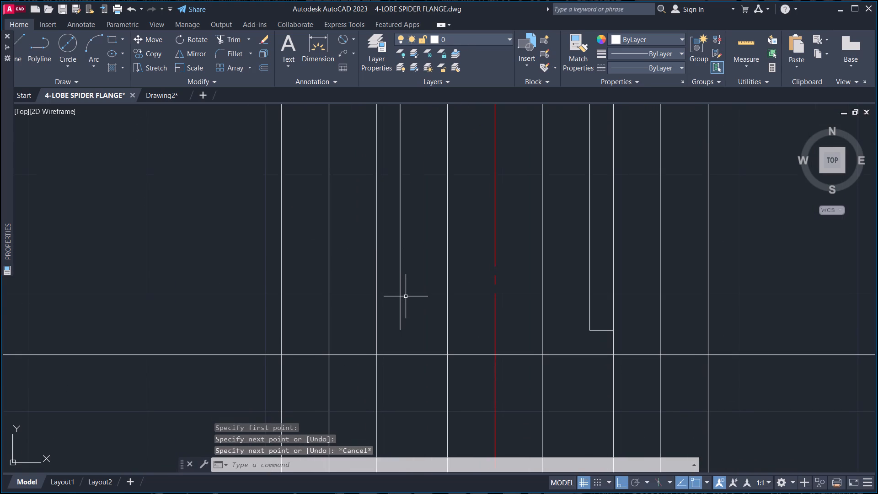
{"action": "key", "text": "l"}
{"action": "key", "text": "space"}
{"action": "scroll", "coordinate": [398, 335], "scroll_direction": "up", "scroll_amount": 2}
{"action": "middle_click_drag", "start_coordinate": [406, 355], "coordinate": [411, 285]}
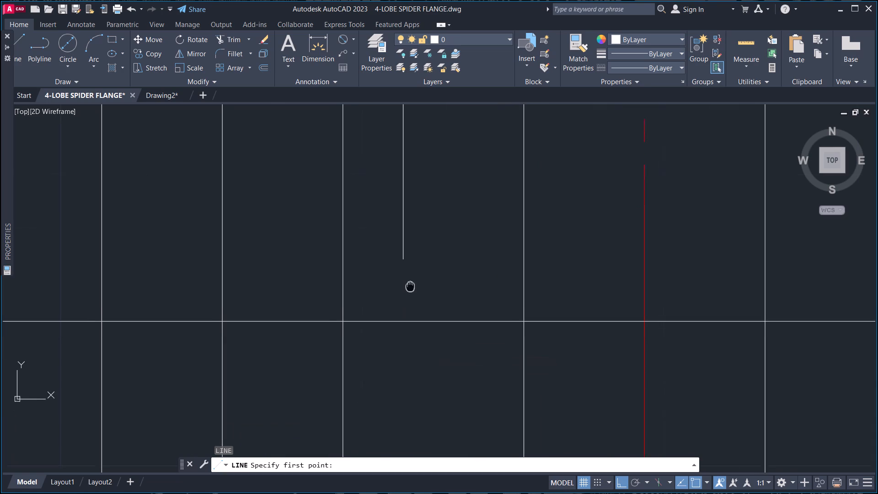
{"action": "middle_click_drag", "start_coordinate": [411, 285], "coordinate": [411, 284]}
{"action": "scroll", "coordinate": [401, 241], "scroll_direction": "up", "scroll_amount": 4}
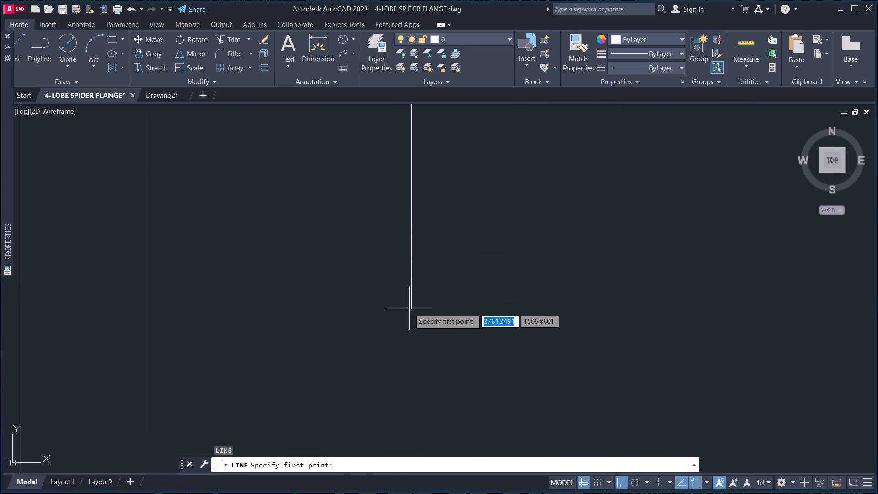
{"action": "left_click", "coordinate": [408, 308]}
{"action": "middle_click_drag", "start_coordinate": [388, 310], "coordinate": [505, 267]}
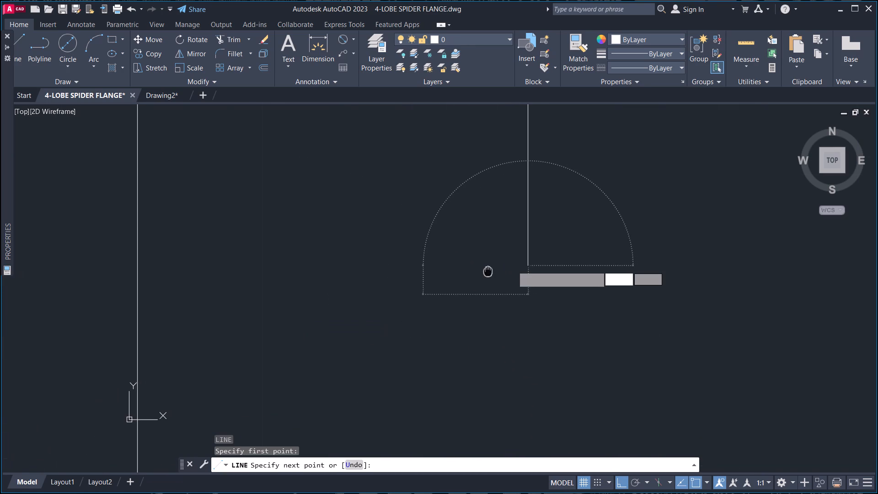
{"action": "left_click", "coordinate": [135, 264]}
{"action": "key", "text": "Escape"}
Draw the stepped outline from the right slot's lower outer corner: down to the upper step line, 4 outward, 24 down, and 4 outward.
{"action": "scroll", "coordinate": [215, 260], "scroll_direction": "down", "scroll_amount": 5}
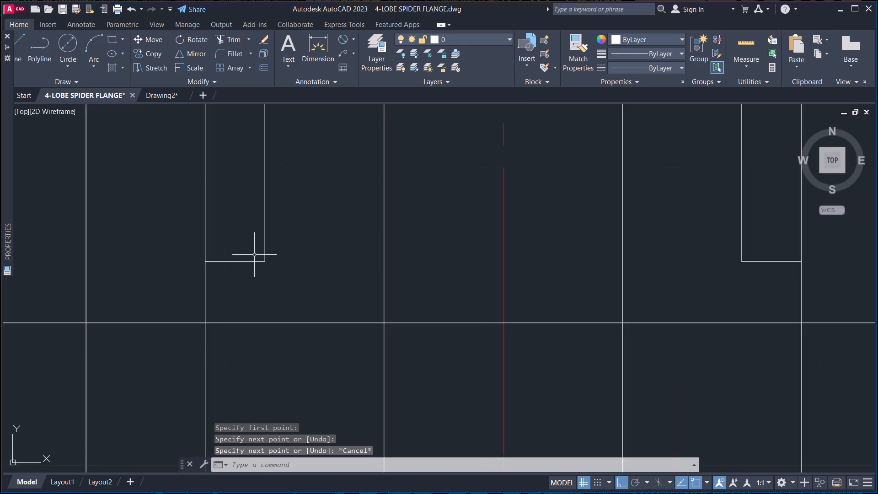
{"action": "scroll", "coordinate": [255, 255], "scroll_direction": "down", "scroll_amount": 3}
{"action": "middle_click_drag", "start_coordinate": [273, 253], "coordinate": [274, 317]}
{"action": "middle_click_drag", "start_coordinate": [282, 294], "coordinate": [297, 245]}
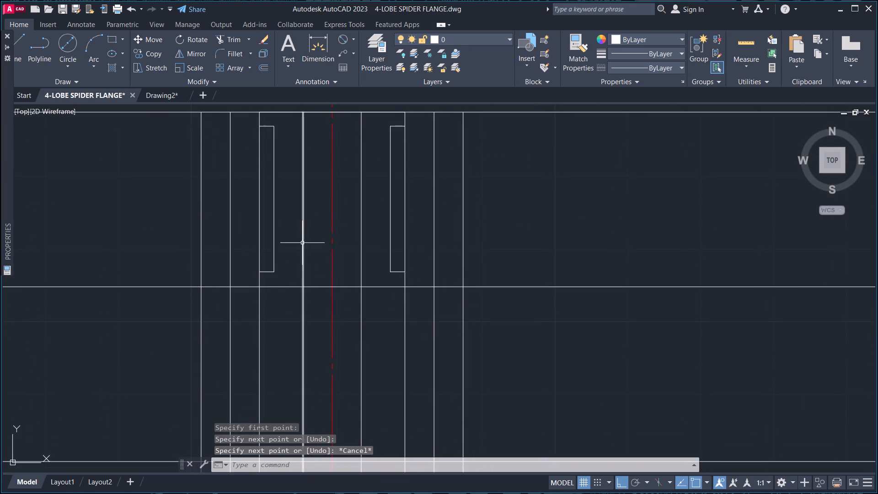
{"action": "middle_click_drag", "start_coordinate": [302, 243], "coordinate": [328, 209]}
{"action": "scroll", "coordinate": [331, 209], "scroll_direction": "down", "scroll_amount": 3}
{"action": "middle_click_drag", "start_coordinate": [418, 228], "coordinate": [353, 241]}
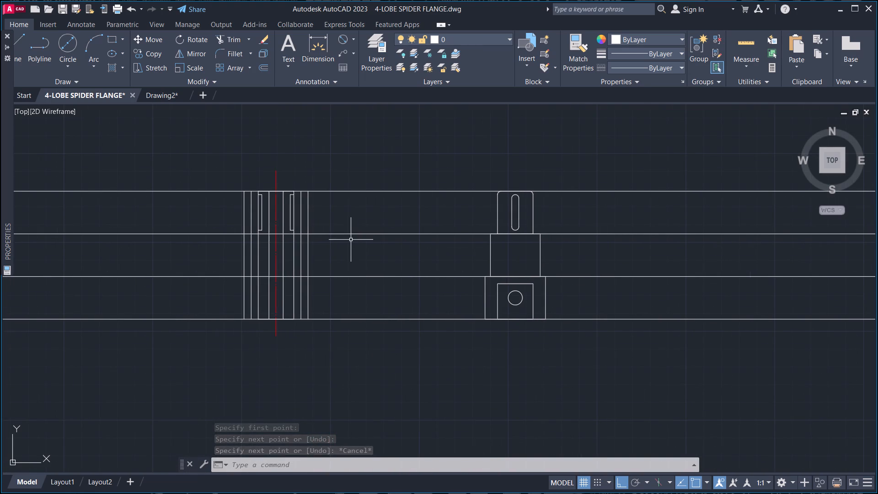
{"action": "scroll", "coordinate": [295, 242], "scroll_direction": "up", "scroll_amount": 2}
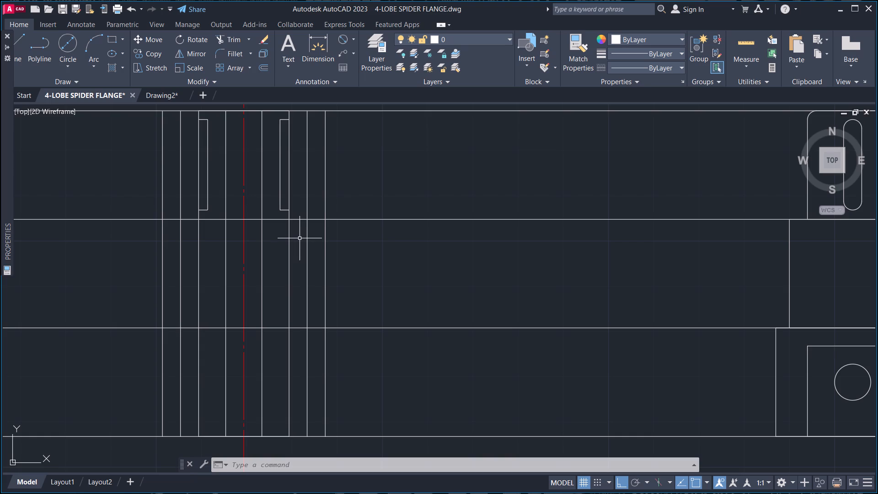
{"action": "middle_click_drag", "start_coordinate": [300, 236], "coordinate": [325, 288]}
{"action": "scroll", "coordinate": [318, 264], "scroll_direction": "up", "scroll_amount": 3}
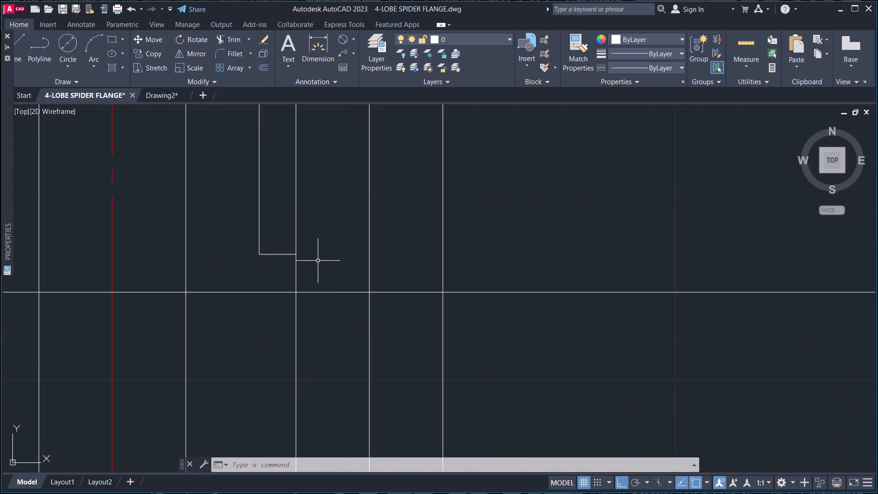
{"action": "type", "text": "L"}
{"action": "key", "text": "space"}
{"action": "left_click", "coordinate": [295, 255]}
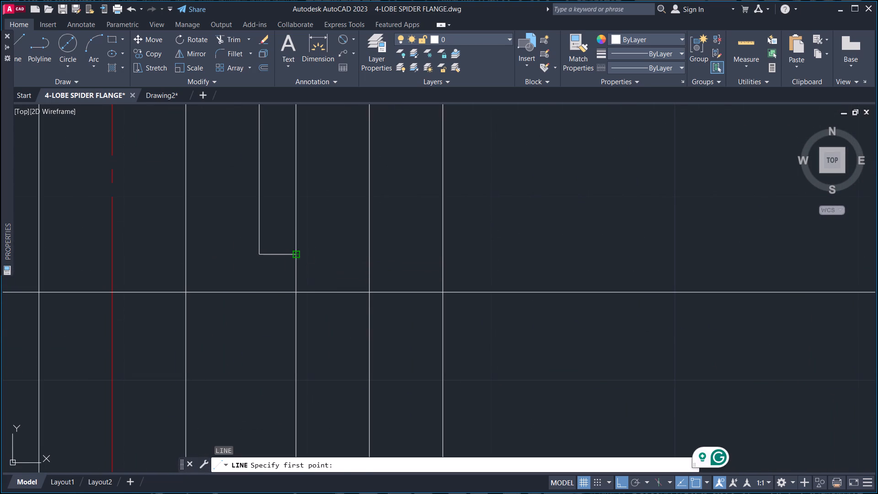
{"action": "left_click", "coordinate": [294, 293]}
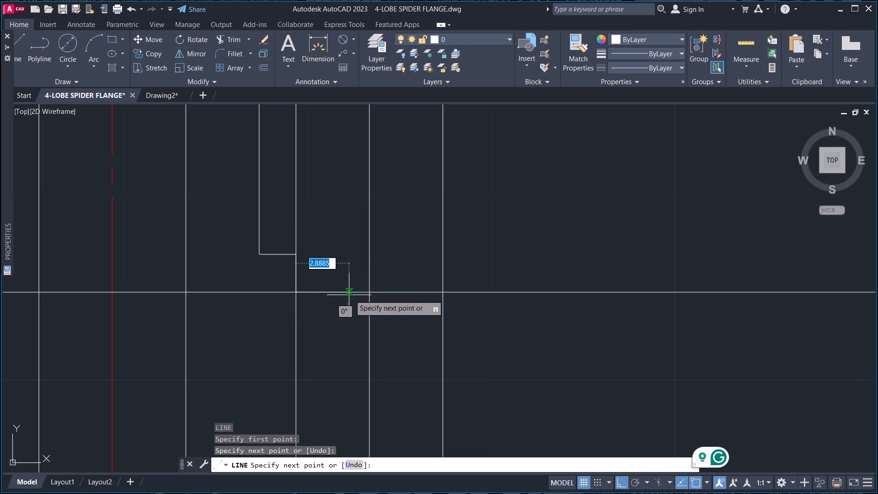
{"action": "left_click", "coordinate": [367, 290]}
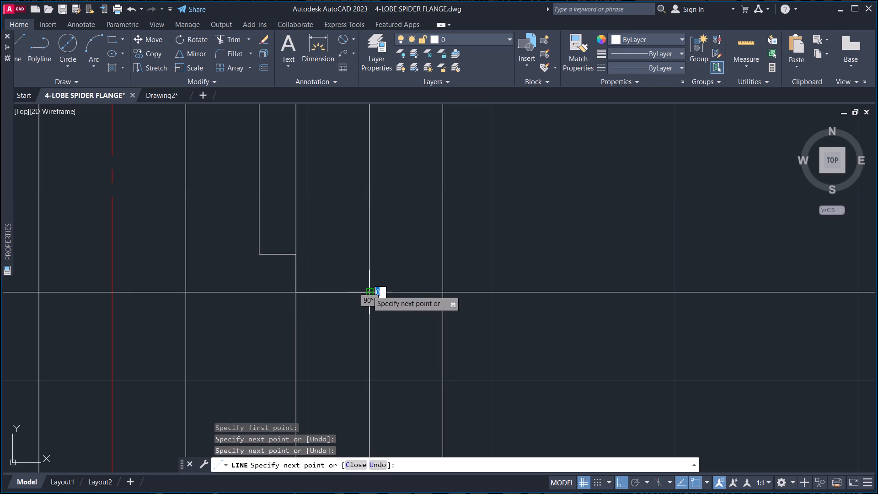
{"action": "scroll", "coordinate": [366, 289], "scroll_direction": "down", "scroll_amount": 4}
{"action": "middle_click_drag", "start_coordinate": [370, 326], "coordinate": [383, 273]}
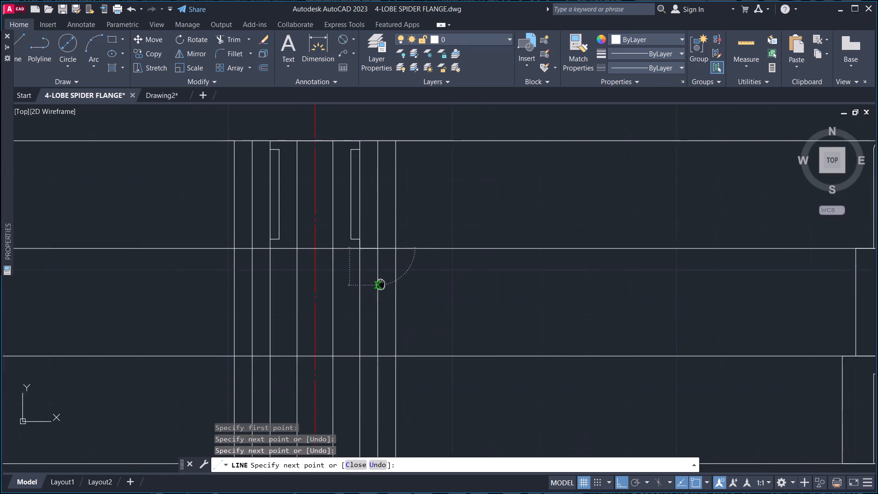
{"action": "middle_click_drag", "start_coordinate": [383, 273], "coordinate": [383, 271]}
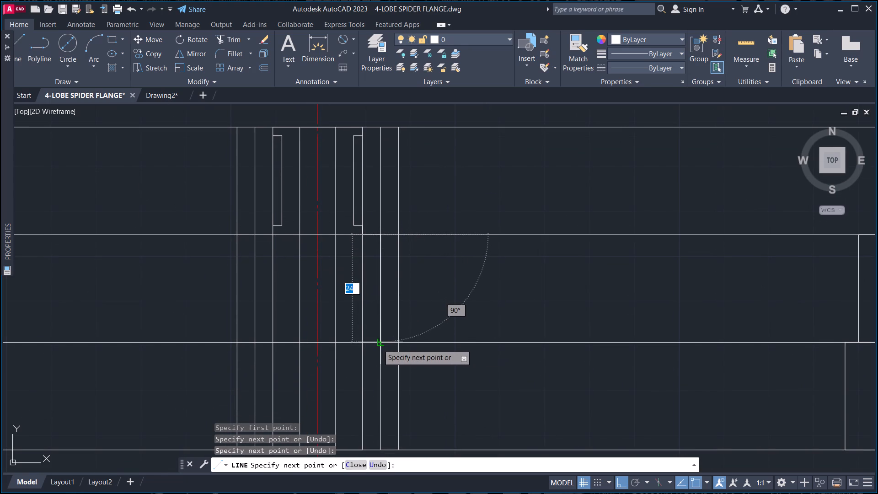
{"action": "left_click", "coordinate": [378, 344]}
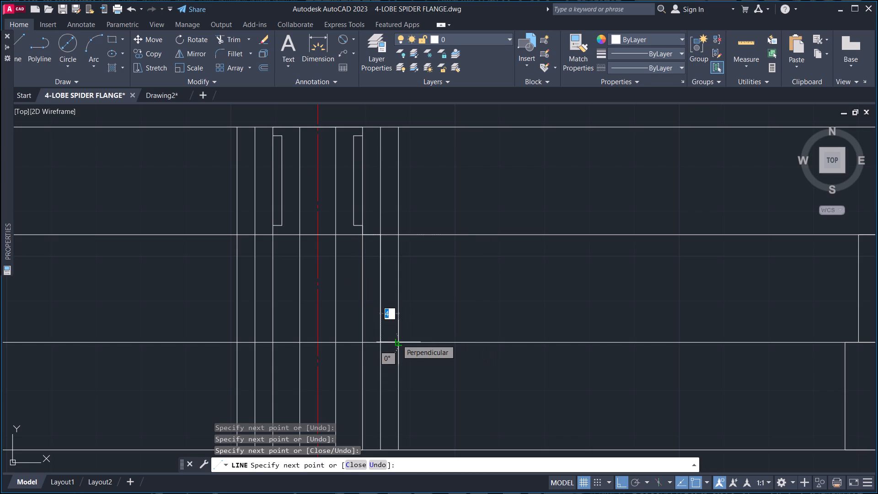
{"action": "left_click", "coordinate": [397, 339]}
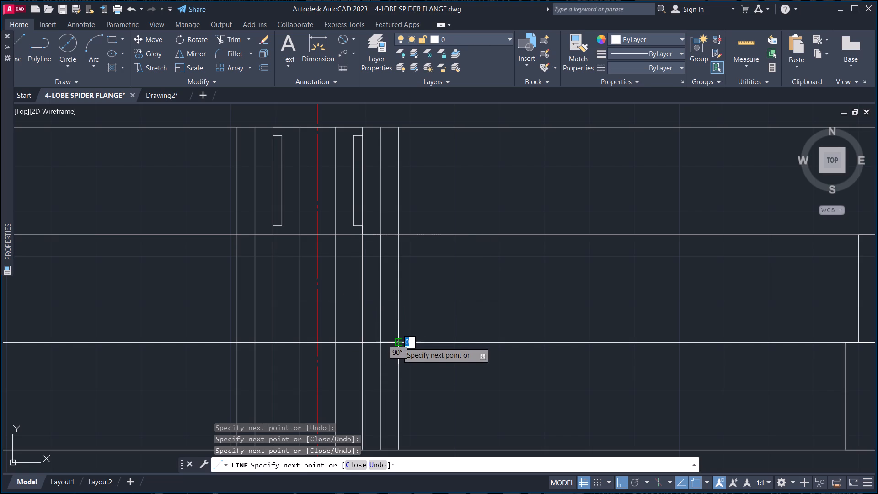
{"action": "key", "text": "Escape"}
Draw a horizontal construction line through the top edge of the rectangle around the circle in the stepped view.
{"action": "scroll", "coordinate": [414, 347], "scroll_direction": "down", "scroll_amount": 2}
{"action": "middle_click_drag", "start_coordinate": [490, 374], "coordinate": [448, 332]}
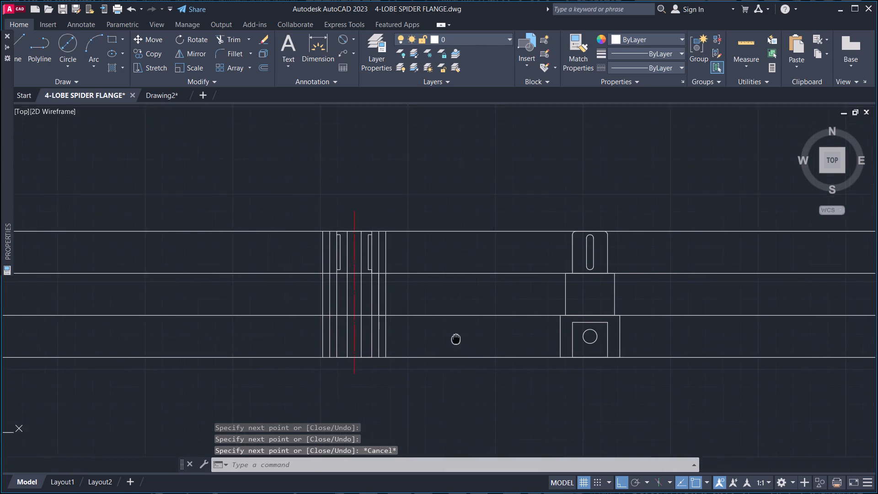
{"action": "middle_click_drag", "start_coordinate": [448, 332], "coordinate": [448, 332]}
{"action": "scroll", "coordinate": [558, 310], "scroll_direction": "up", "scroll_amount": 2}
{"action": "key", "text": "x"}
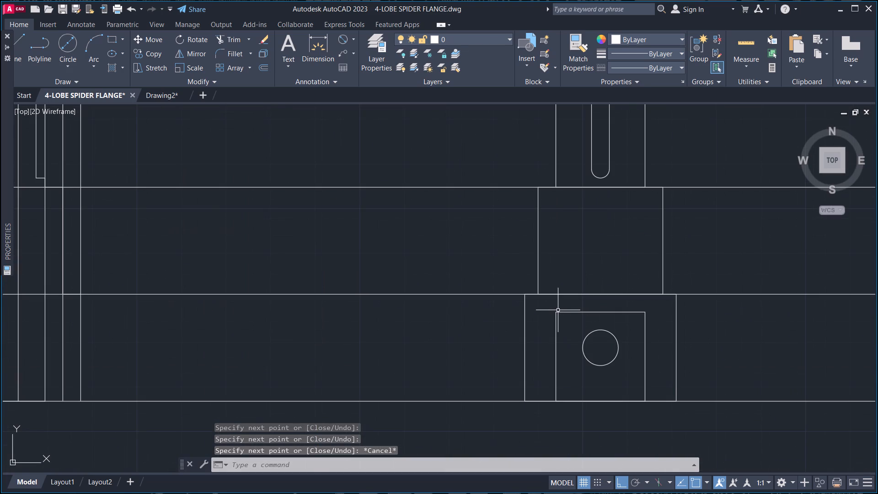
{"action": "type", "text": "L"}
{"action": "key", "text": "space"}
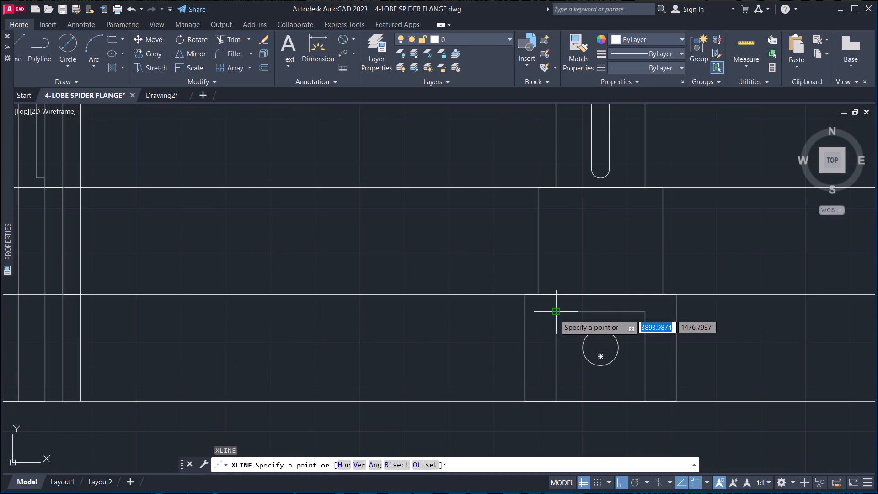
{"action": "left_click", "coordinate": [555, 314]}
{"action": "left_click", "coordinate": [390, 311]}
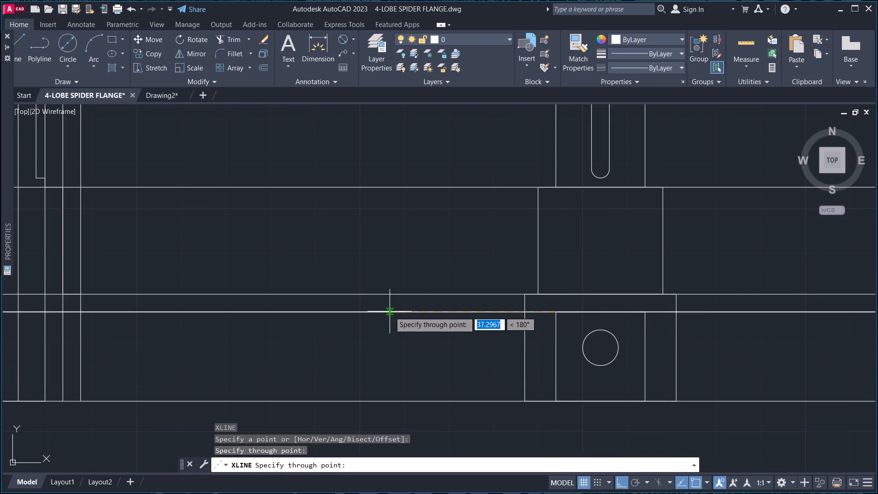
{"action": "key", "text": "Escape"}
Continue the right outline from the outermost corner down to the new construction line, 4 inward, and down to the base line.
{"action": "scroll", "coordinate": [321, 328], "scroll_direction": "down", "scroll_amount": 1}
{"action": "middle_click_drag", "start_coordinate": [323, 328], "coordinate": [507, 319]}
{"action": "scroll", "coordinate": [374, 315], "scroll_direction": "up", "scroll_amount": 4}
{"action": "middle_click_drag", "start_coordinate": [324, 297], "coordinate": [404, 317]}
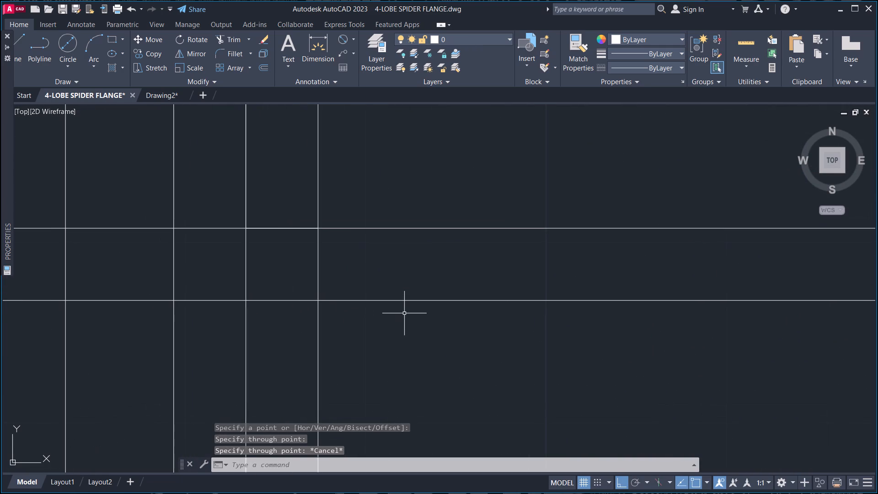
{"action": "key", "text": "l"}
{"action": "key", "text": "space"}
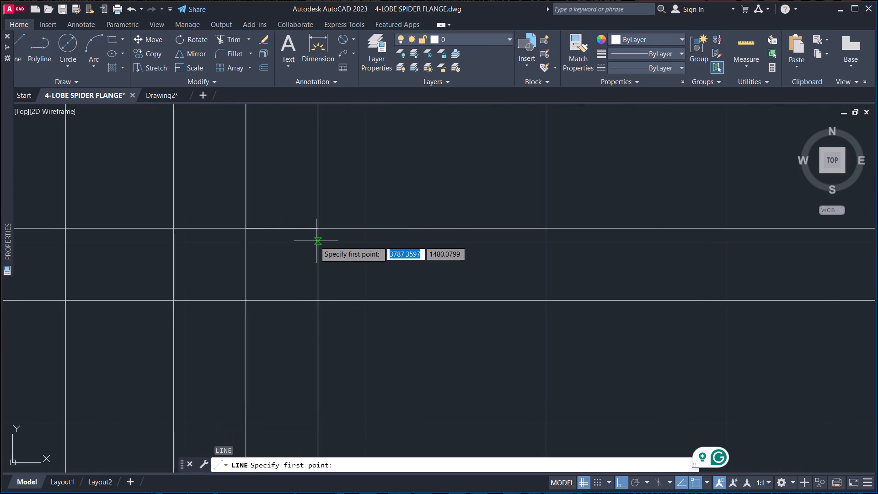
{"action": "left_click", "coordinate": [318, 227]}
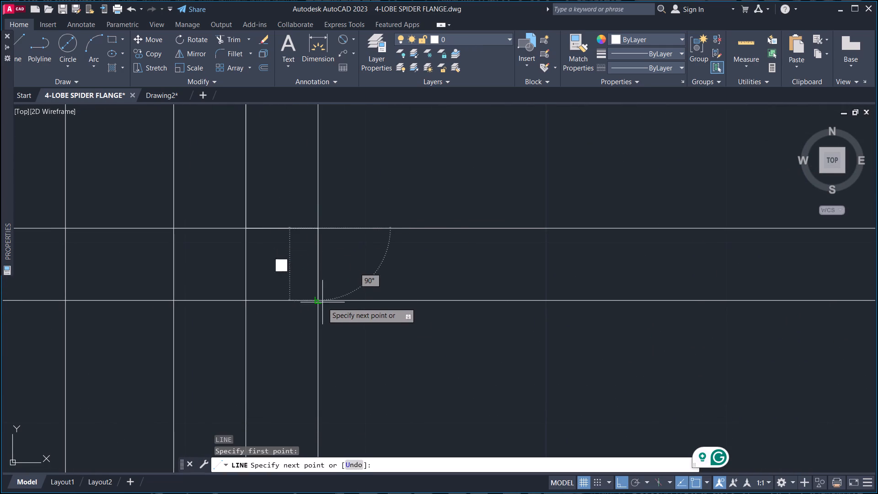
{"action": "left_click", "coordinate": [317, 302]}
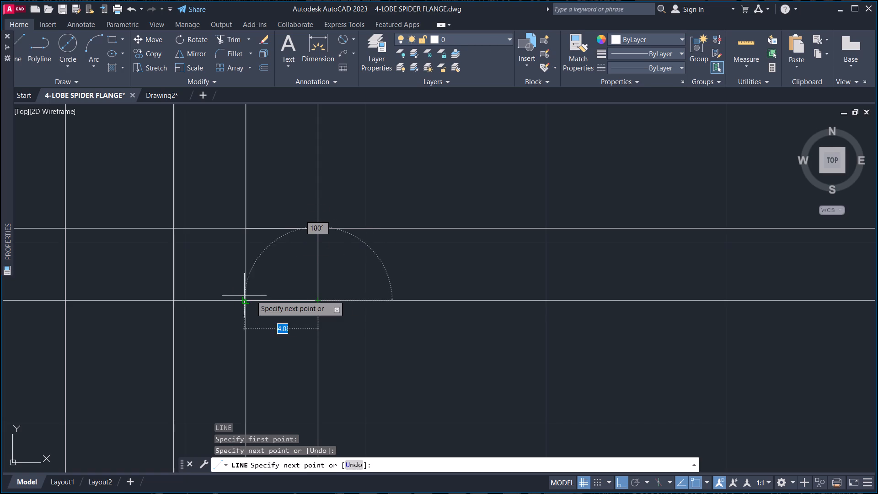
{"action": "scroll", "coordinate": [251, 295], "scroll_direction": "down", "scroll_amount": 5}
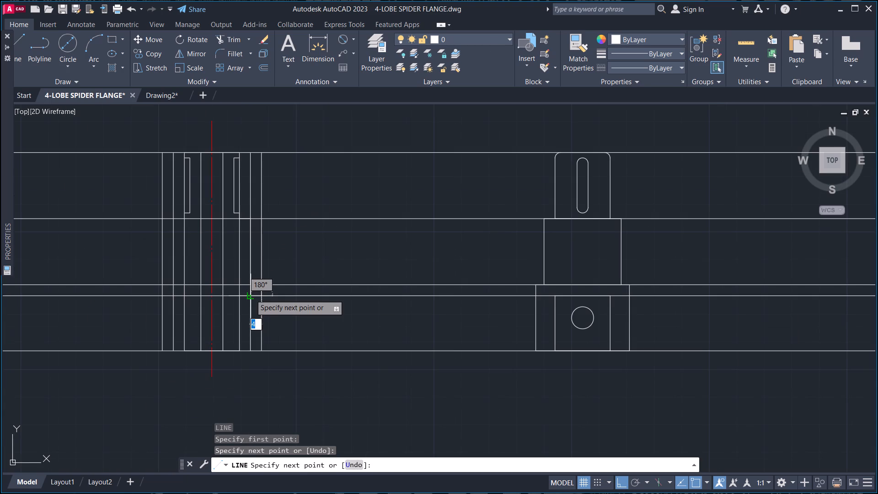
{"action": "left_click", "coordinate": [251, 295]}
{"action": "left_click", "coordinate": [252, 349]}
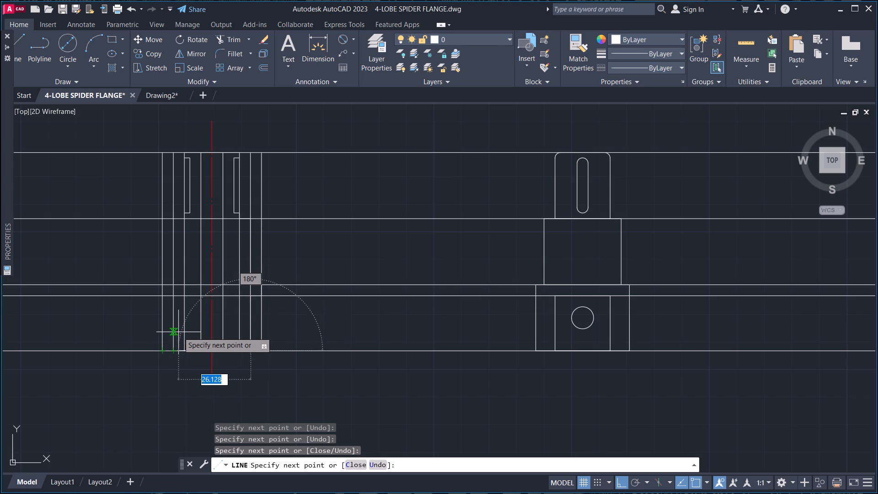
{"action": "key", "text": "Escape"}
Delete the three outer vertical lines left of the centreline in the slotted view.
{"action": "middle_click_drag", "start_coordinate": [213, 228], "coordinate": [229, 235]}
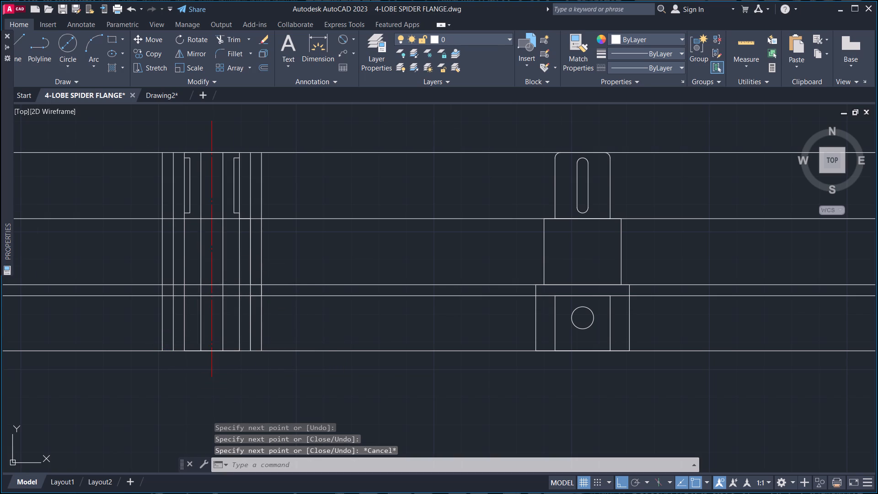
{"action": "middle_click_drag", "start_coordinate": [229, 235], "coordinate": [286, 238]}
{"action": "scroll", "coordinate": [257, 188], "scroll_direction": "up", "scroll_amount": 4}
{"action": "left_click_drag", "start_coordinate": [261, 183], "coordinate": [255, 184]}
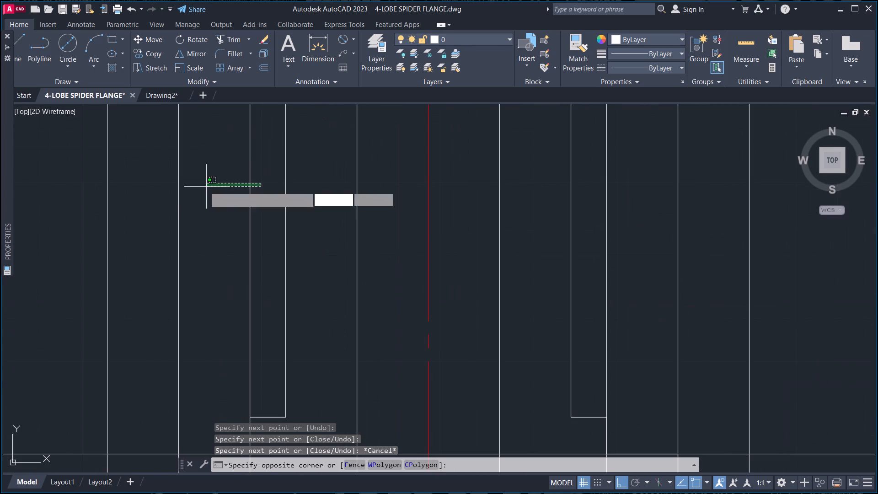
{"action": "left_click", "coordinate": [83, 183]}
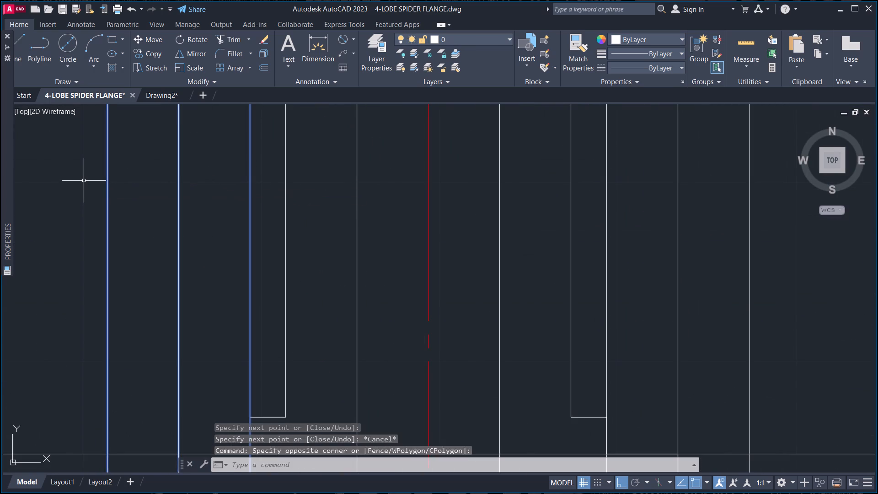
{"action": "key", "text": "Delete"}
Delete the three full-height outer vertical lines right of the centreline, keeping the stepped outline.
{"action": "scroll", "coordinate": [198, 197], "scroll_direction": "down", "scroll_amount": 4}
{"action": "middle_click_drag", "start_coordinate": [271, 260], "coordinate": [319, 209]}
{"action": "middle_click", "coordinate": [319, 209]}
{"action": "scroll", "coordinate": [319, 209], "scroll_direction": "down", "scroll_amount": 1}
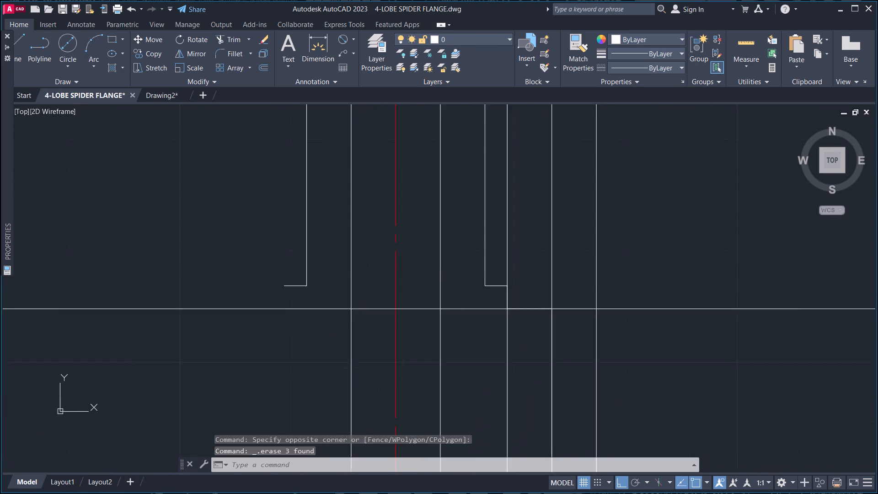
{"action": "scroll", "coordinate": [319, 209], "scroll_direction": "down", "scroll_amount": 1}
{"action": "scroll", "coordinate": [404, 202], "scroll_direction": "up", "scroll_amount": 3}
{"action": "left_click_drag", "start_coordinate": [503, 204], "coordinate": [498, 204]}
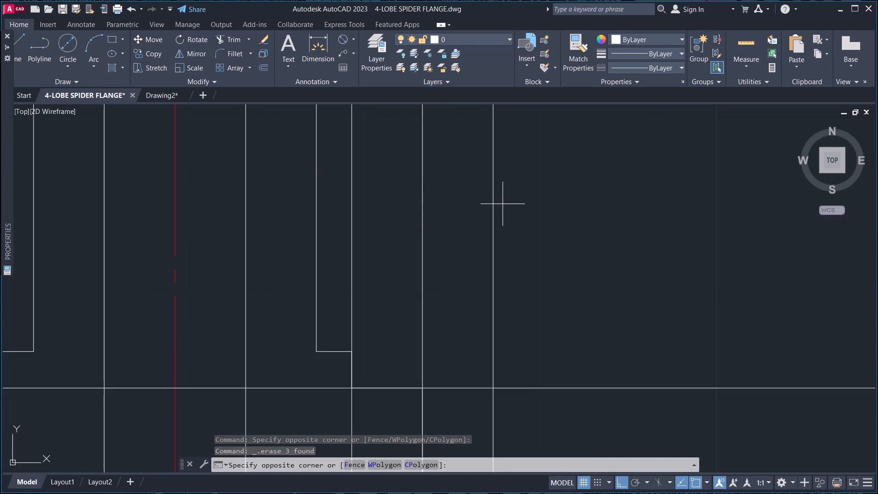
{"action": "left_click", "coordinate": [337, 205]}
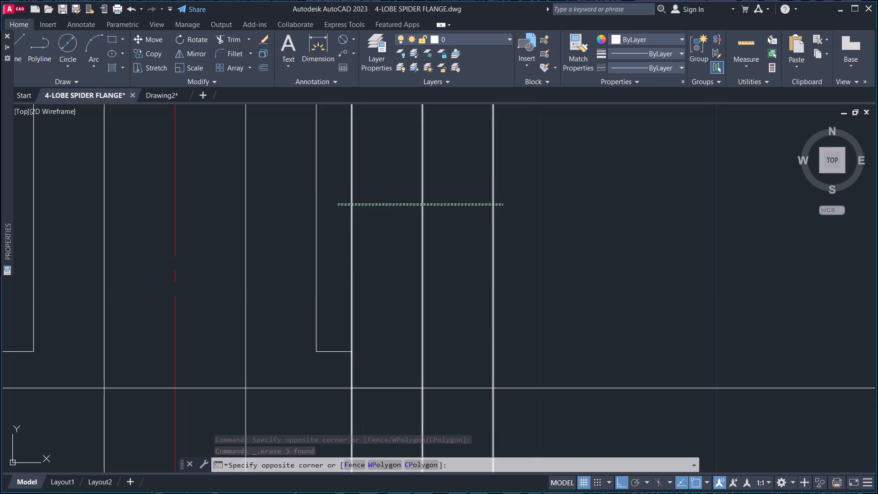
{"action": "key", "text": "Delete"}
Delete the four horizontal construction lines above the base line that cross both views, keeping the base construction line.
{"action": "scroll", "coordinate": [402, 216], "scroll_direction": "down", "scroll_amount": 4}
{"action": "middle_click_drag", "start_coordinate": [443, 242], "coordinate": [466, 219]}
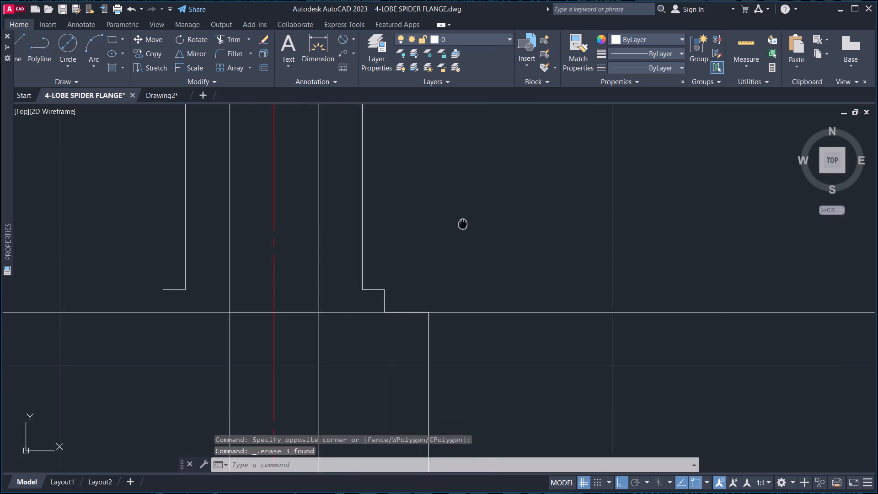
{"action": "middle_click_drag", "start_coordinate": [466, 219], "coordinate": [467, 217]}
{"action": "scroll", "coordinate": [480, 217], "scroll_direction": "down", "scroll_amount": 4}
{"action": "middle_click_drag", "start_coordinate": [514, 231], "coordinate": [437, 228]}
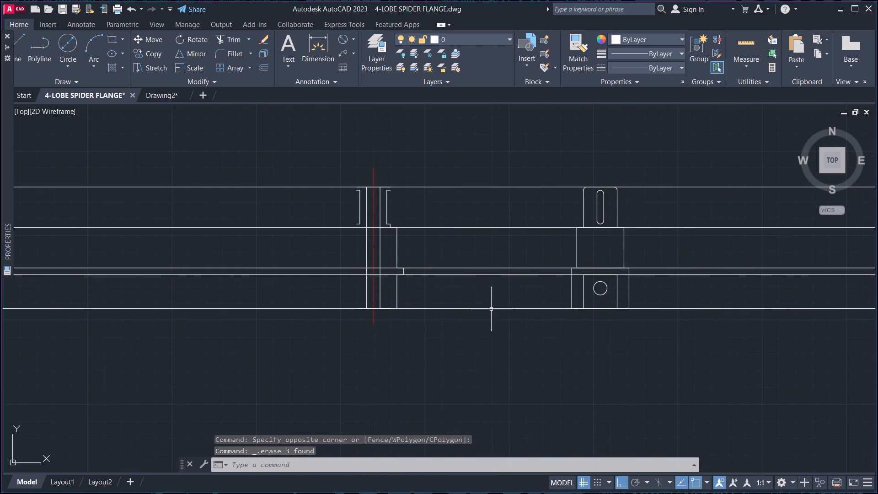
{"action": "scroll", "coordinate": [487, 301], "scroll_direction": "up", "scroll_amount": 2}
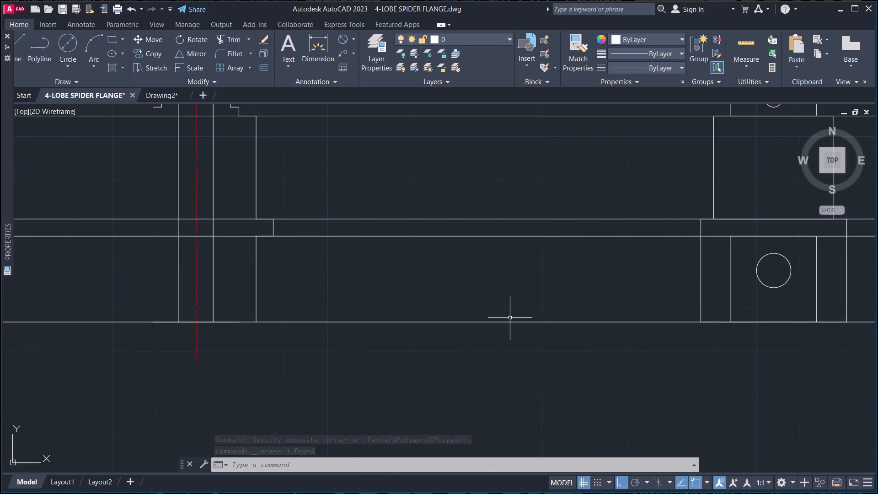
{"action": "scroll", "coordinate": [509, 312], "scroll_direction": "down", "scroll_amount": 2}
{"action": "middle_click_drag", "start_coordinate": [509, 305], "coordinate": [498, 285]}
{"action": "left_click_drag", "start_coordinate": [512, 314], "coordinate": [512, 300]}
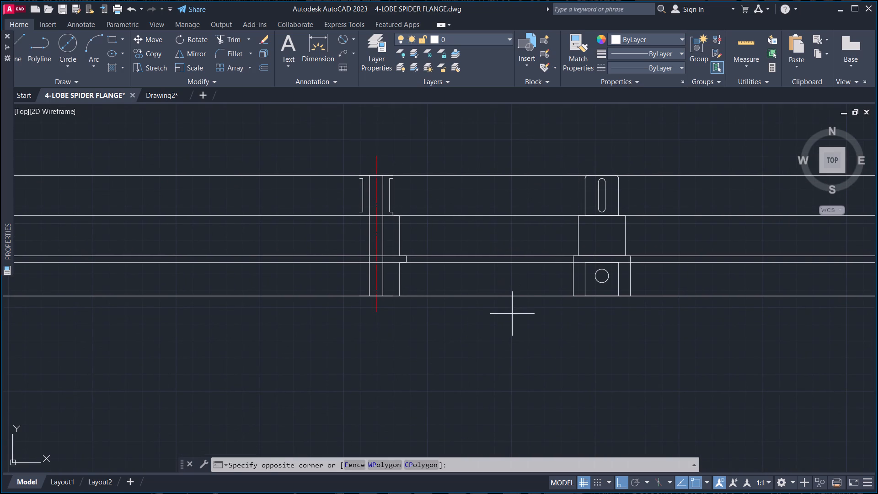
{"action": "left_click", "coordinate": [486, 166]}
{"action": "right_click", "coordinate": [486, 166]}
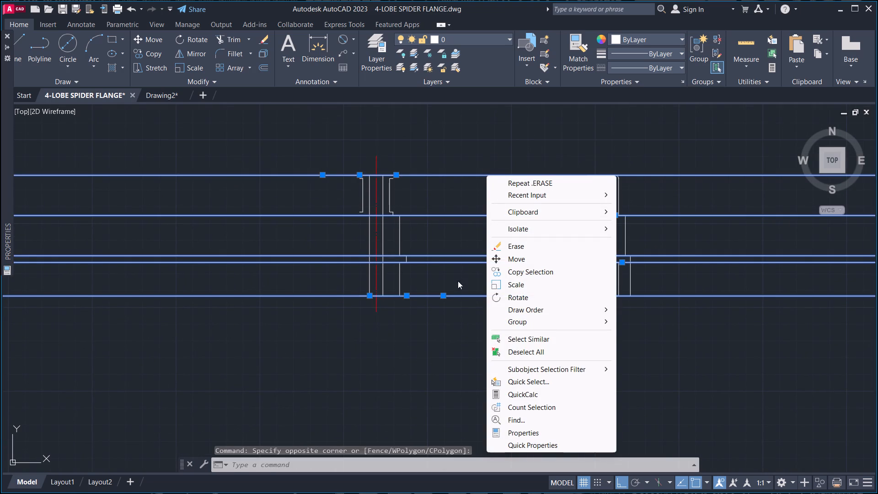
{"action": "left_click", "coordinate": [324, 322]}
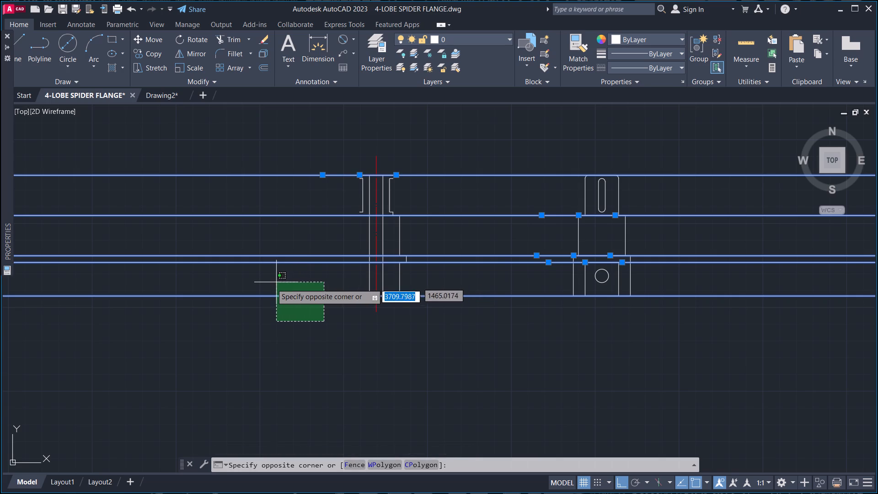
{"action": "left_click", "coordinate": [272, 284], "text": "shift"}
{"action": "left_click", "coordinate": [298, 300], "text": "shift"}
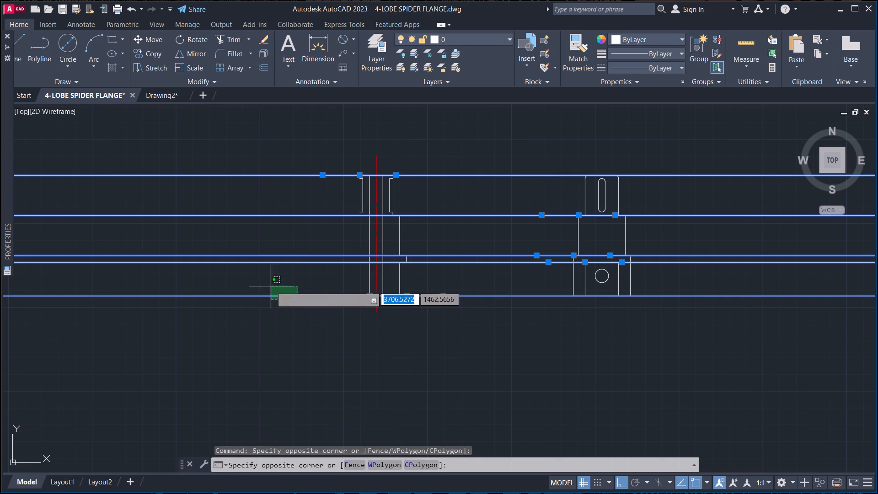
{"action": "left_click", "coordinate": [271, 286], "text": "shift"}
{"action": "middle_click_drag", "start_coordinate": [357, 284], "coordinate": [325, 290]}
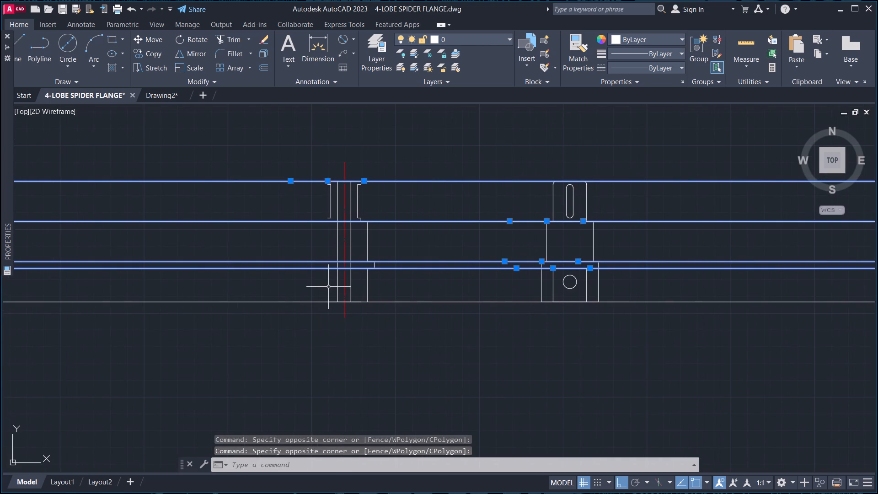
{"action": "key", "text": "Delete"}
Mirror the right stepped outline below the upper neck about the red vertical centreline, keeping the source objects.
{"action": "middle_click_drag", "start_coordinate": [442, 259], "coordinate": [450, 254]}
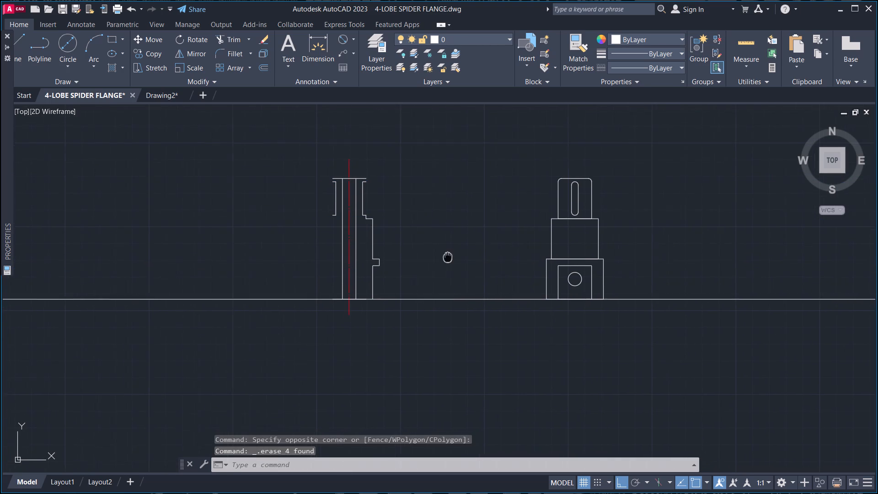
{"action": "middle_click_drag", "start_coordinate": [450, 254], "coordinate": [502, 237]}
{"action": "scroll", "coordinate": [469, 234], "scroll_direction": "up", "scroll_amount": 2}
{"action": "middle_click_drag", "start_coordinate": [437, 268], "coordinate": [487, 304]}
{"action": "left_click_drag", "start_coordinate": [444, 327], "coordinate": [428, 297]}
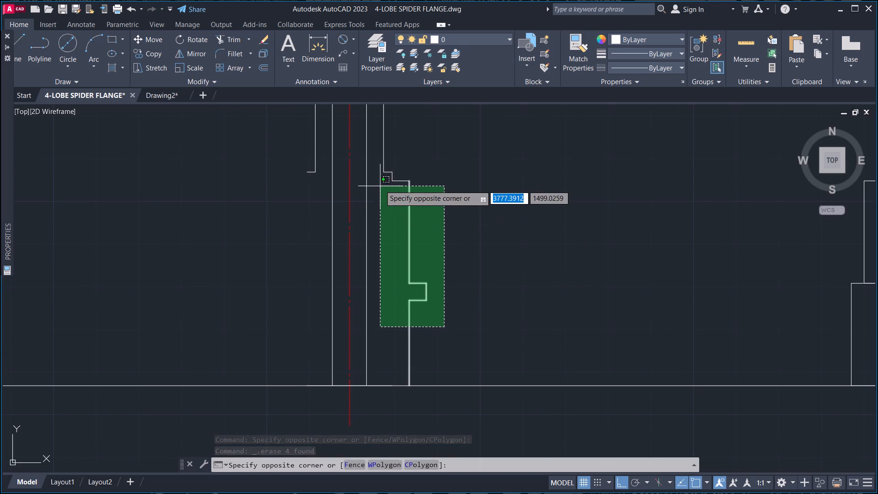
{"action": "left_click", "coordinate": [389, 166]}
{"action": "scroll", "coordinate": [444, 216], "scroll_direction": "down", "scroll_amount": 1}
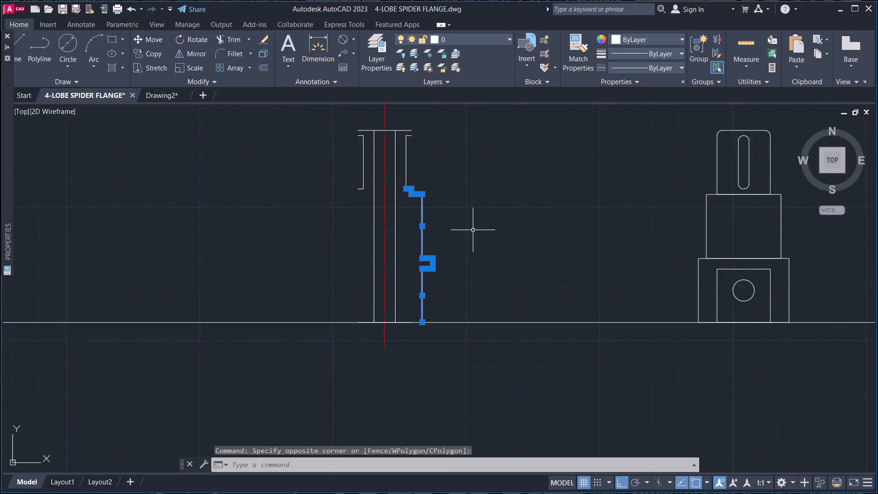
{"action": "middle_click_drag", "start_coordinate": [499, 242], "coordinate": [538, 244]}
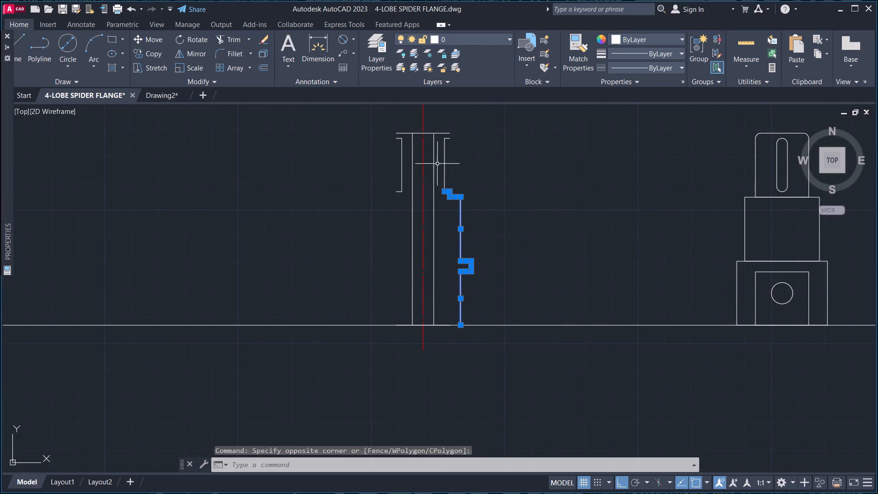
{"action": "scroll", "coordinate": [427, 169], "scroll_direction": "up", "scroll_amount": 3}
{"action": "scroll", "coordinate": [427, 172], "scroll_direction": "down", "scroll_amount": 3}
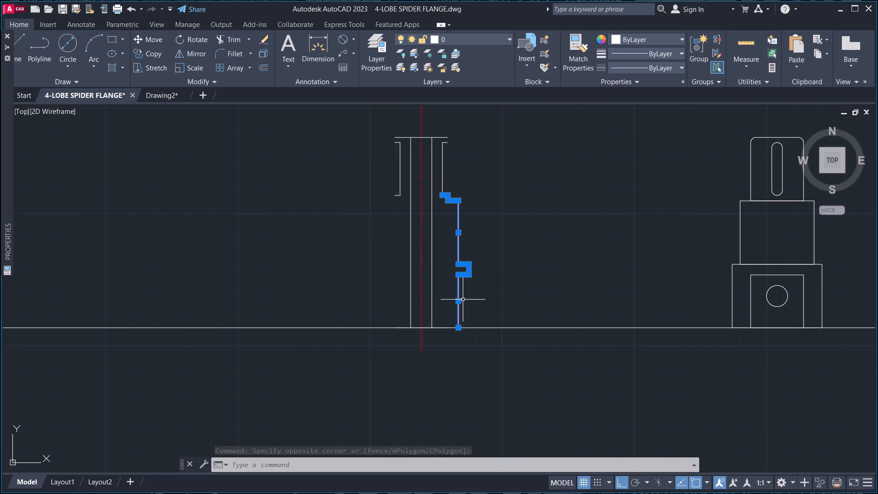
{"action": "type", "text": "MI"}
{"action": "key", "text": "space"}
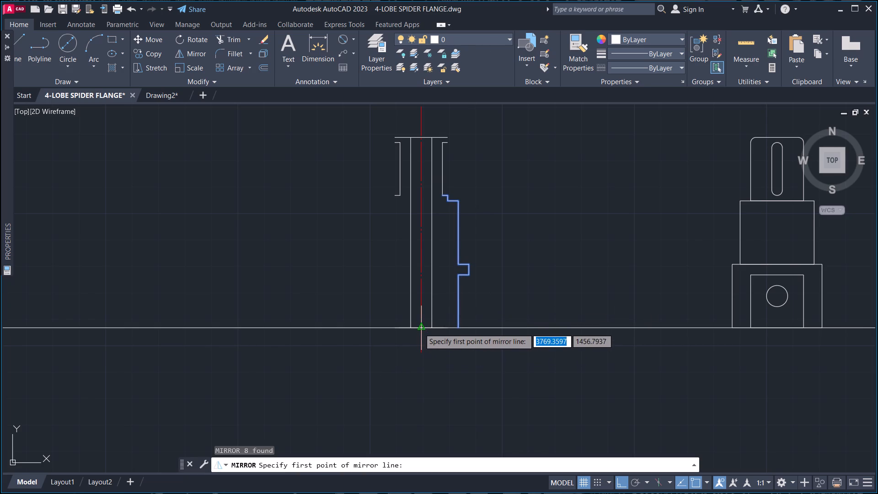
{"action": "left_click", "coordinate": [420, 328]}
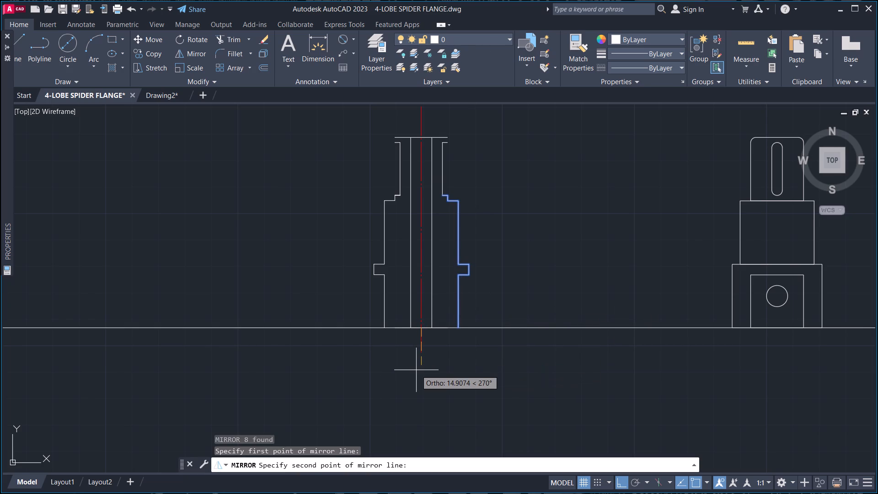
{"action": "left_click", "coordinate": [416, 370]}
{"action": "key", "text": "n"}
{"action": "key", "text": "space"}
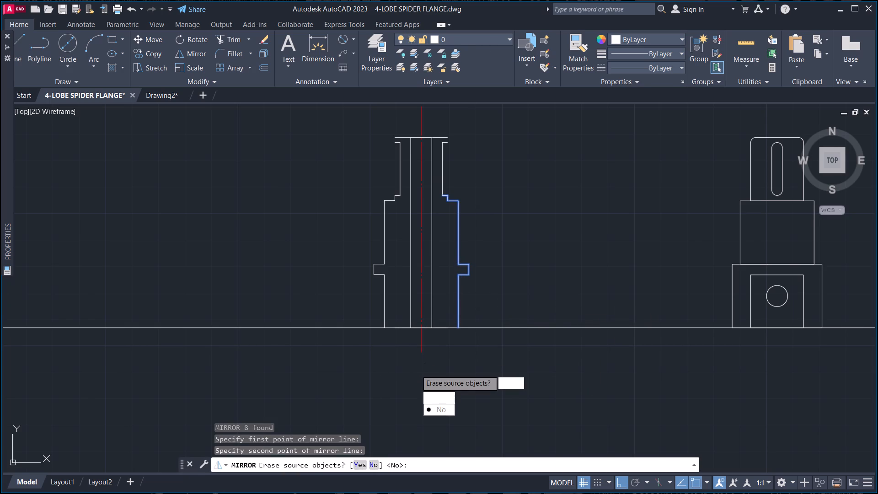
Draw a short vertical line closing the left end of the top flange, from its lower edge up to the top edge.
{"action": "middle_click_drag", "start_coordinate": [428, 354], "coordinate": [449, 374]}
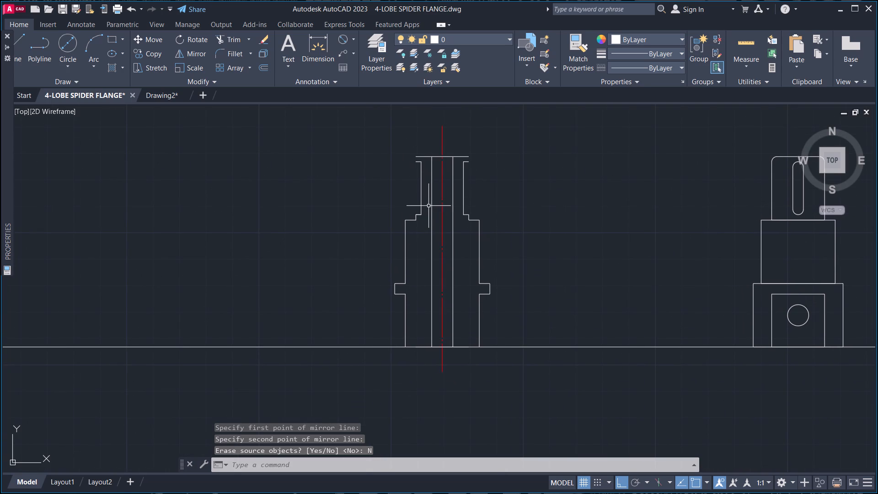
{"action": "middle_click_drag", "start_coordinate": [416, 209], "coordinate": [455, 275]}
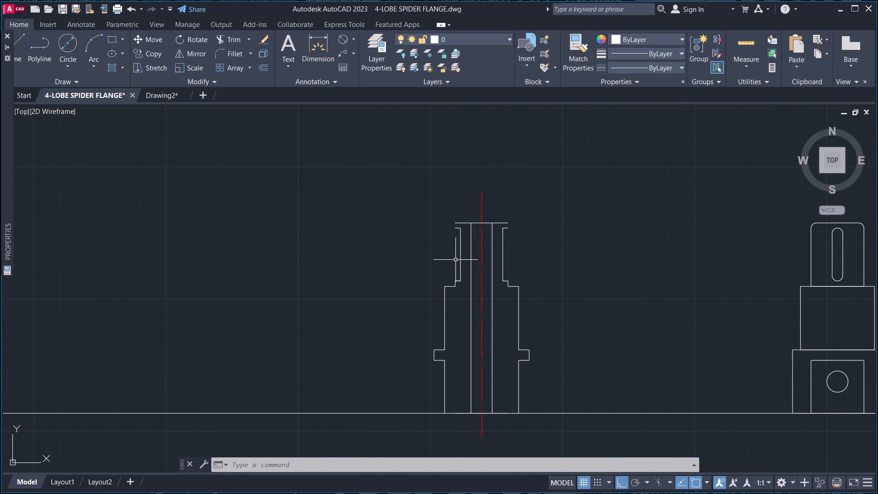
{"action": "scroll", "coordinate": [445, 252], "scroll_direction": "up", "scroll_amount": 4}
{"action": "middle_click_drag", "start_coordinate": [482, 200], "coordinate": [384, 326]}
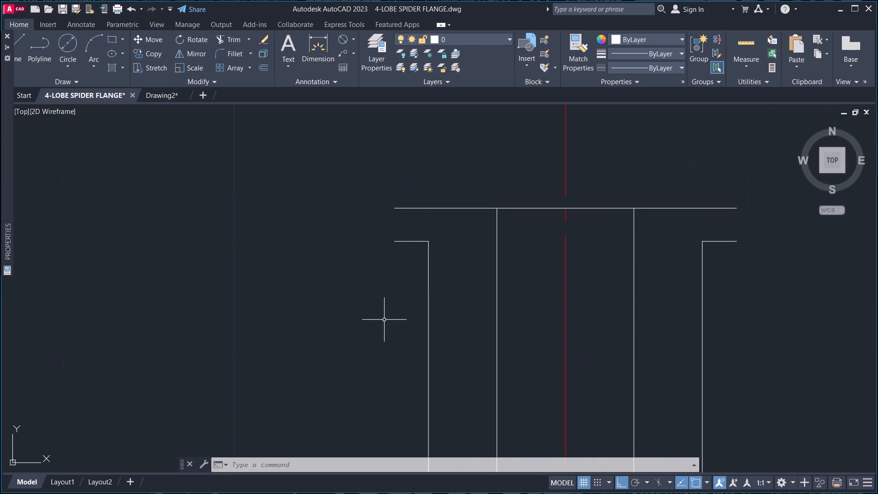
{"action": "key", "text": "l"}
{"action": "key", "text": "space"}
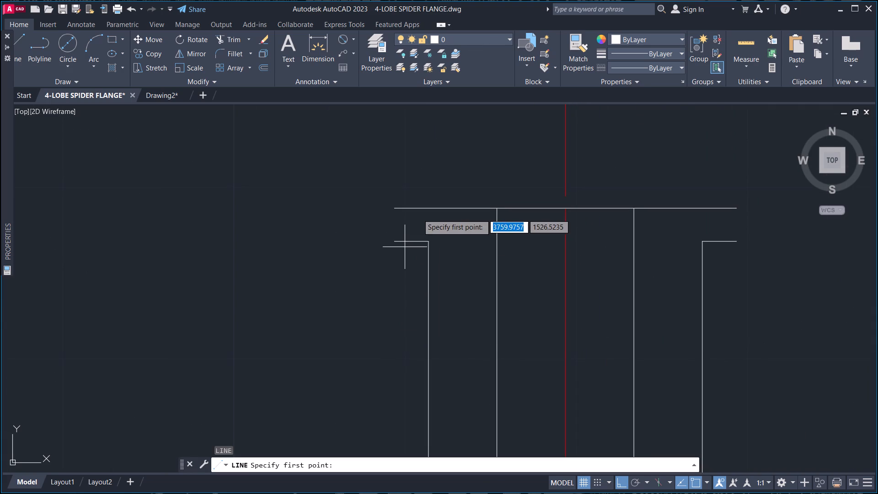
{"action": "left_click", "coordinate": [394, 239]}
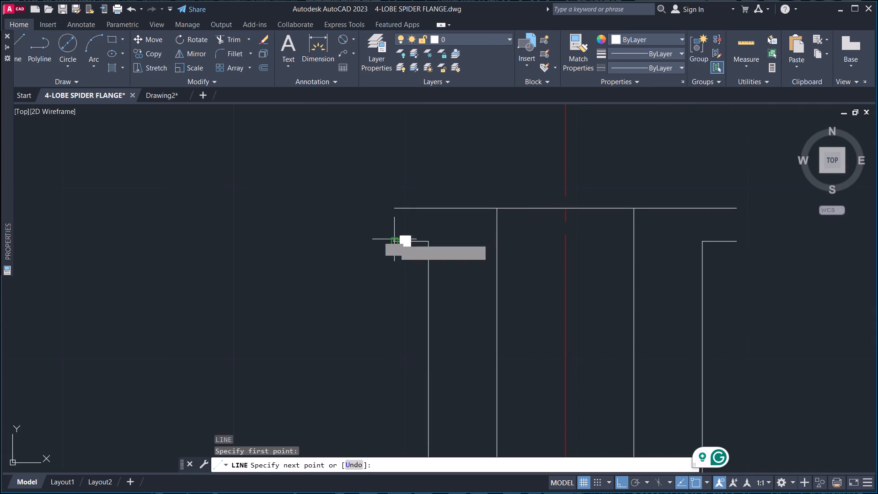
{"action": "left_click", "coordinate": [394, 208]}
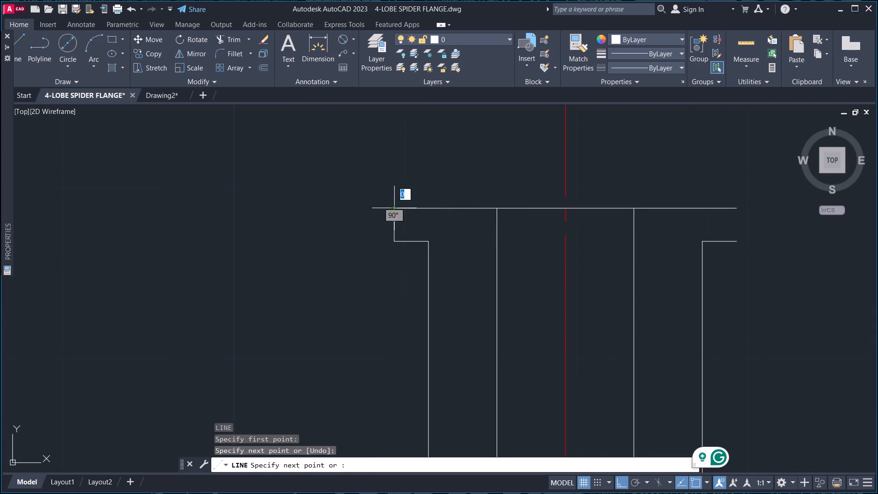
{"action": "key", "text": "Escape"}
Draw a matching vertical line closing the right end of the top flange, from the top edge down to its lower edge.
{"action": "key", "text": "l"}
{"action": "key", "text": "space"}
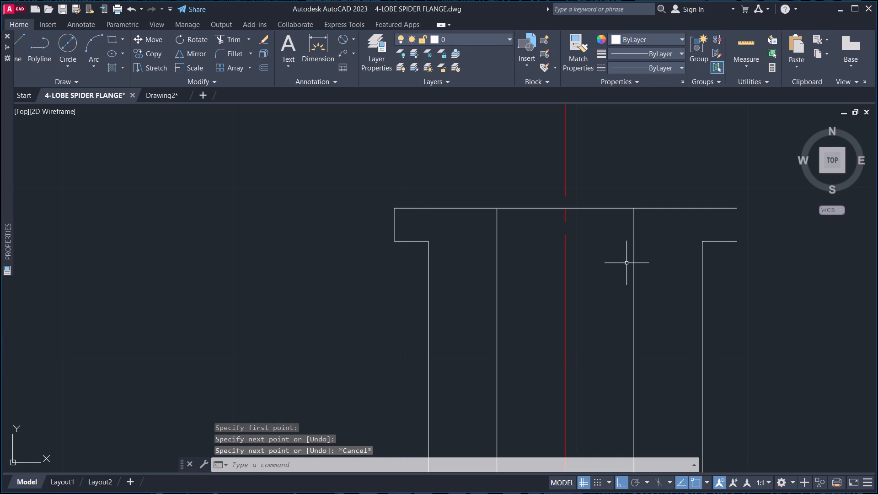
{"action": "left_click", "coordinate": [735, 207]}
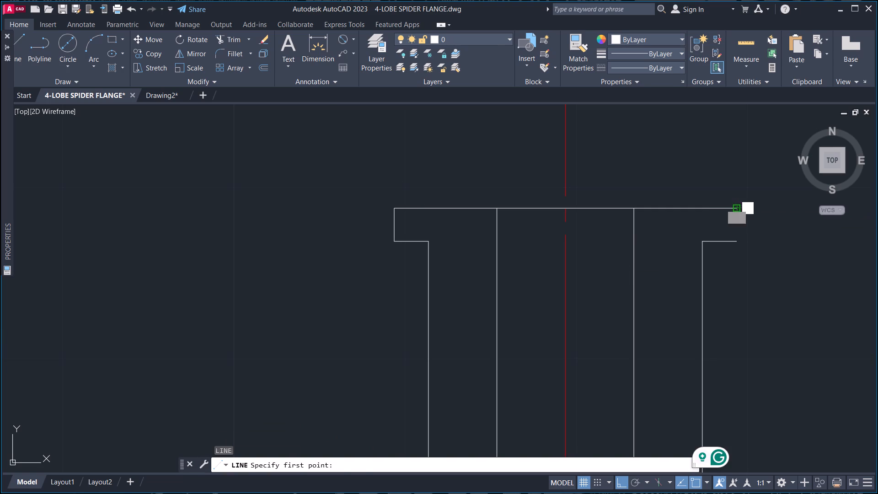
{"action": "left_click", "coordinate": [738, 242]}
{"action": "key", "text": "space"}
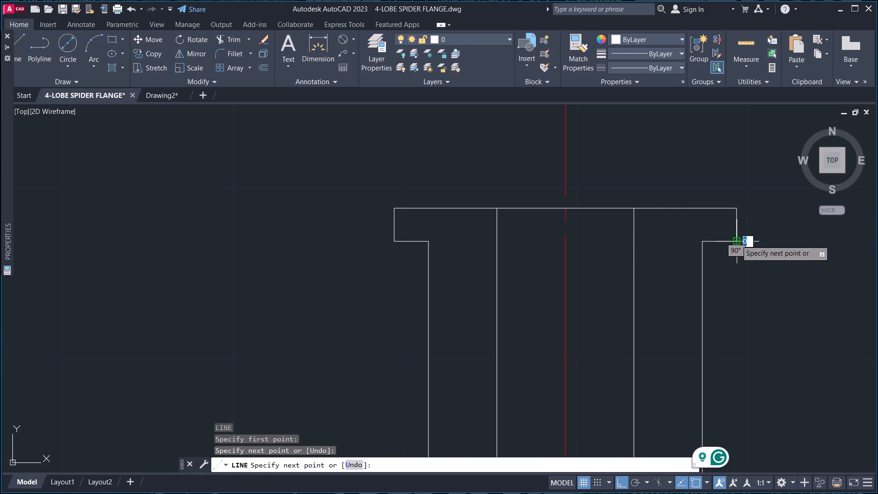
{"action": "key", "text": "space"}
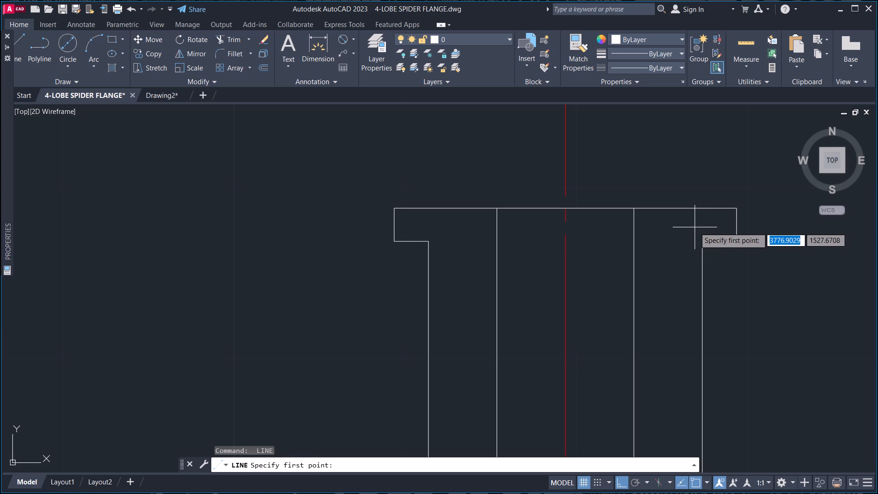
{"action": "key", "text": "Escape"}
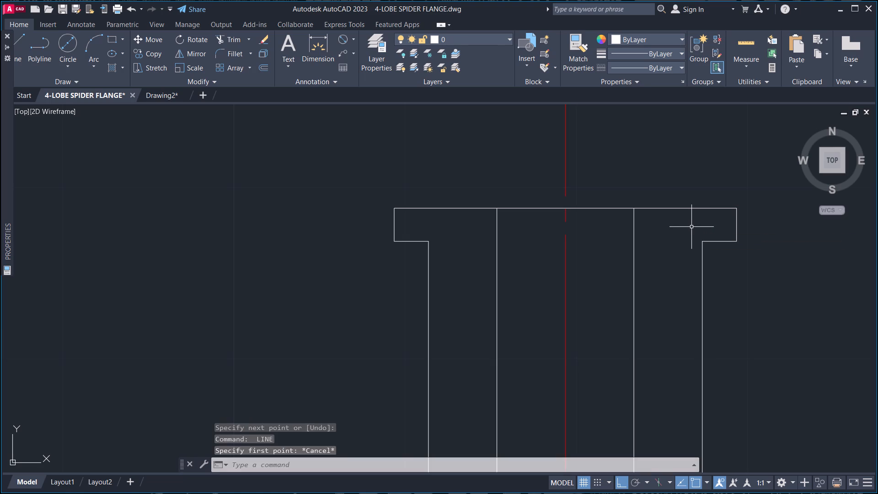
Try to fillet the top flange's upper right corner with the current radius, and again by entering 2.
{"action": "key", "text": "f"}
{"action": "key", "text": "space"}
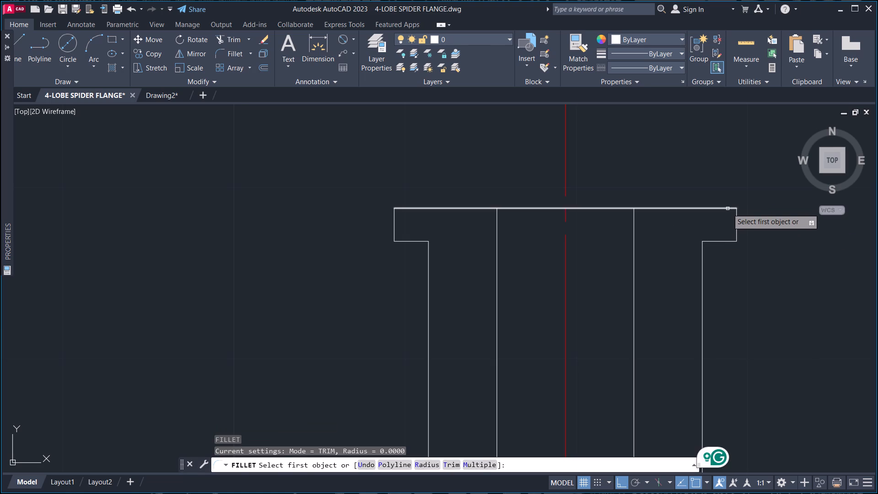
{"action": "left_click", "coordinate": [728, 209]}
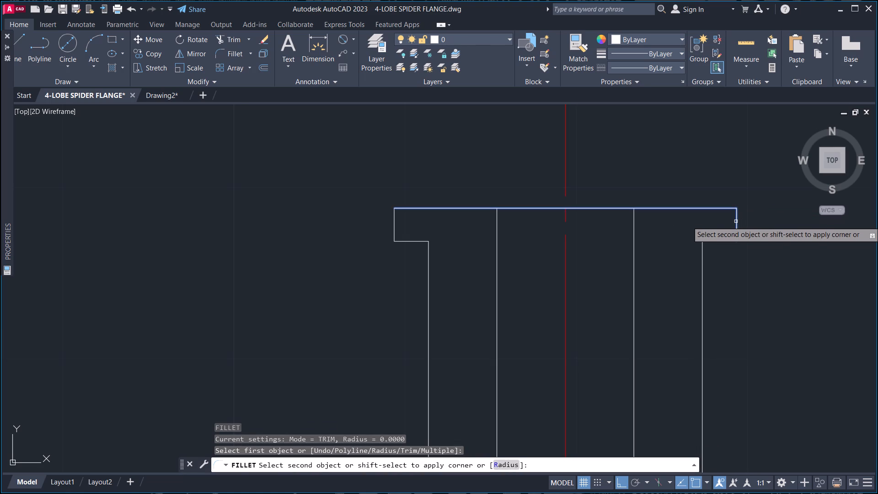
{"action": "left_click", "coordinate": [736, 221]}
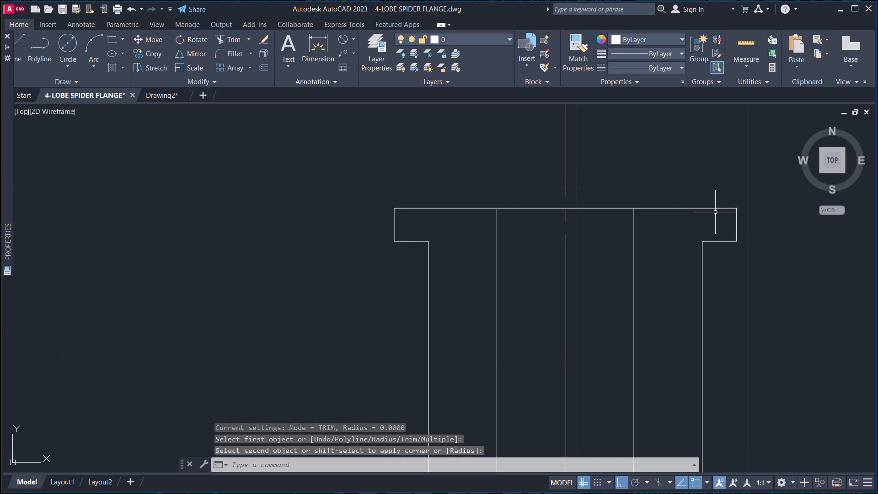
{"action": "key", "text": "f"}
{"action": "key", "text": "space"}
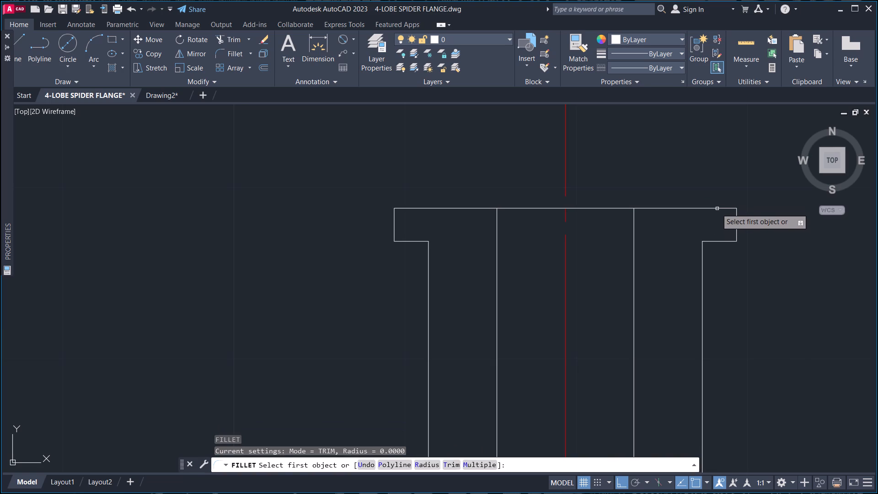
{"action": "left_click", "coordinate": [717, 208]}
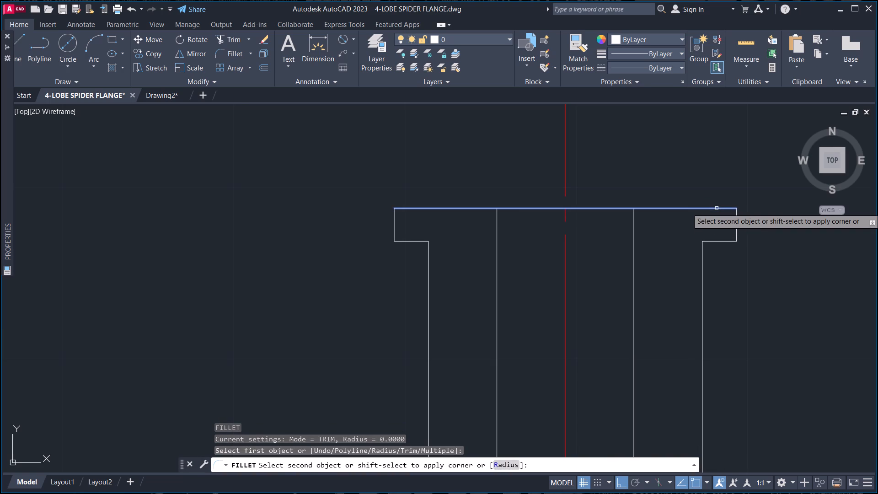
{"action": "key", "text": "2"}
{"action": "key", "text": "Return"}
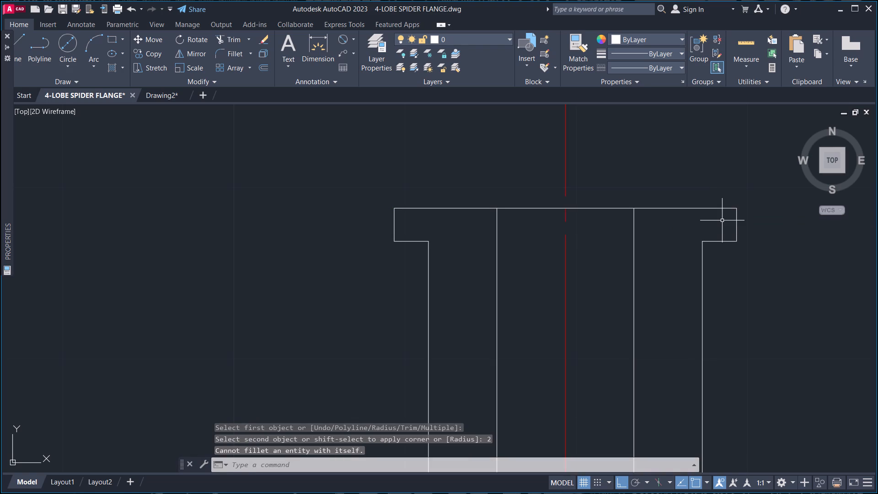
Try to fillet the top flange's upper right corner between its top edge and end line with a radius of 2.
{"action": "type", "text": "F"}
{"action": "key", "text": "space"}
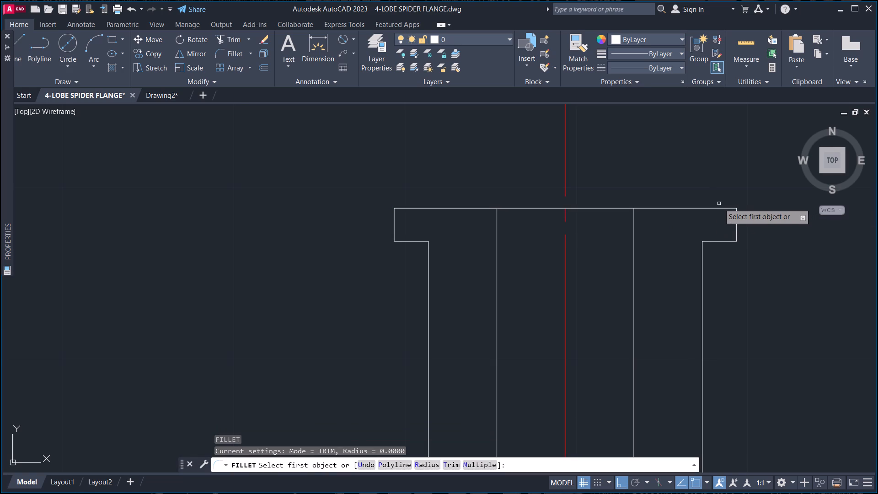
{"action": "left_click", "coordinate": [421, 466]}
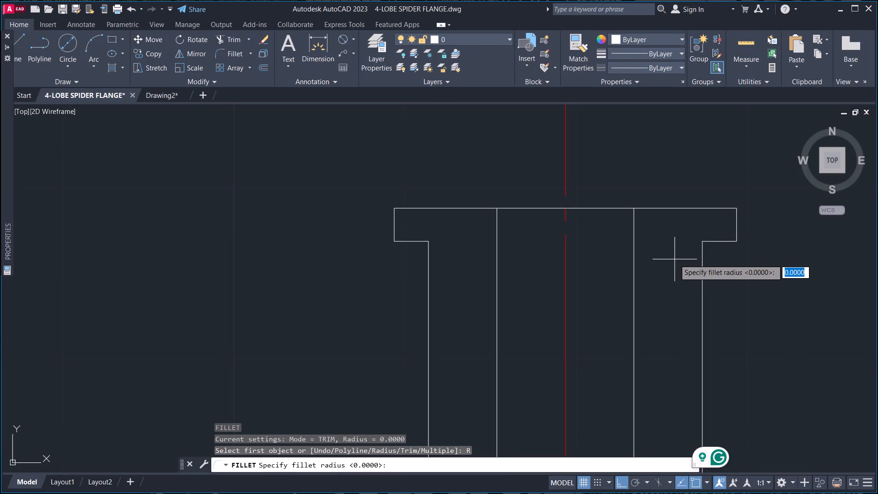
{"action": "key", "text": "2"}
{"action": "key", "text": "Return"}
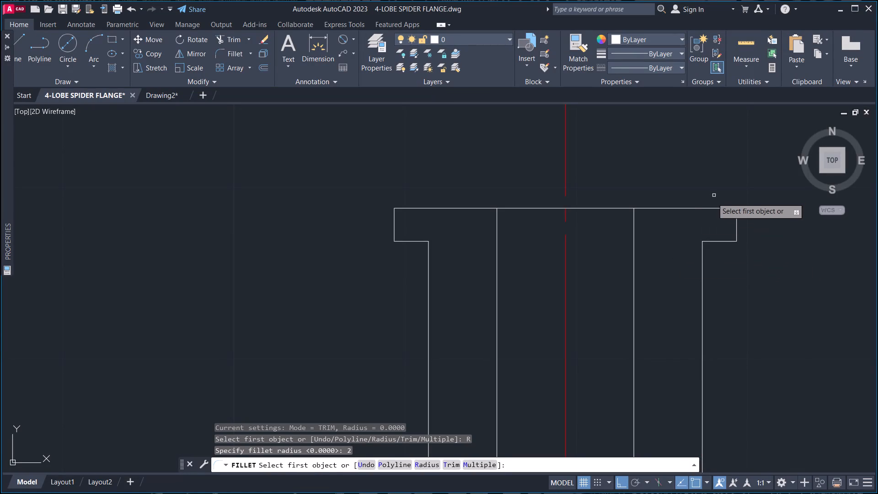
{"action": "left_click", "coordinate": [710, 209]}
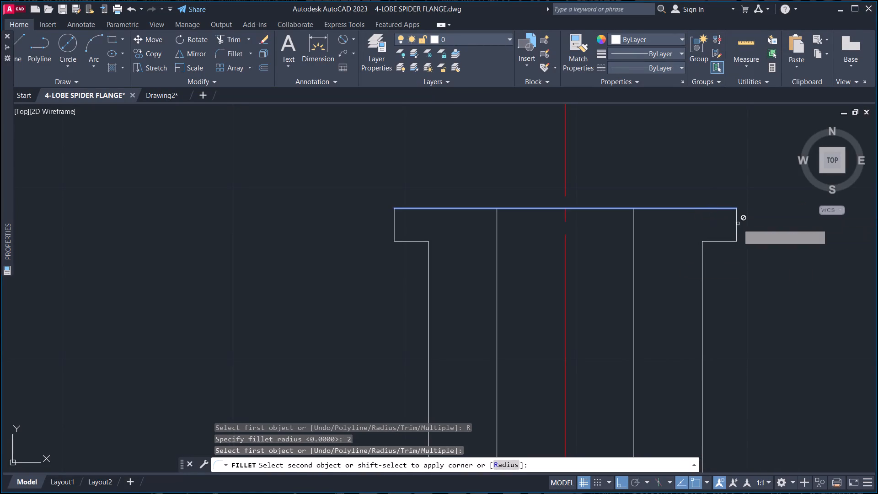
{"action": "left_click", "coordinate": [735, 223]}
Join all the line segments of the stepped flange view into polylines.
{"action": "middle_click_drag", "start_coordinate": [704, 226], "coordinate": [647, 221]}
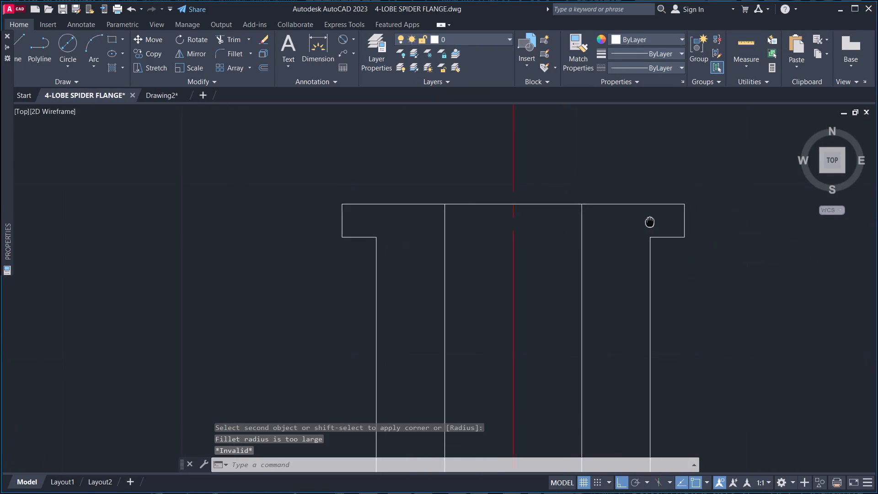
{"action": "middle_click_drag", "start_coordinate": [647, 221], "coordinate": [628, 212]}
{"action": "scroll", "coordinate": [636, 211], "scroll_direction": "down", "scroll_amount": 3}
{"action": "middle_click_drag", "start_coordinate": [665, 224], "coordinate": [616, 228]}
{"action": "left_click", "coordinate": [611, 191]}
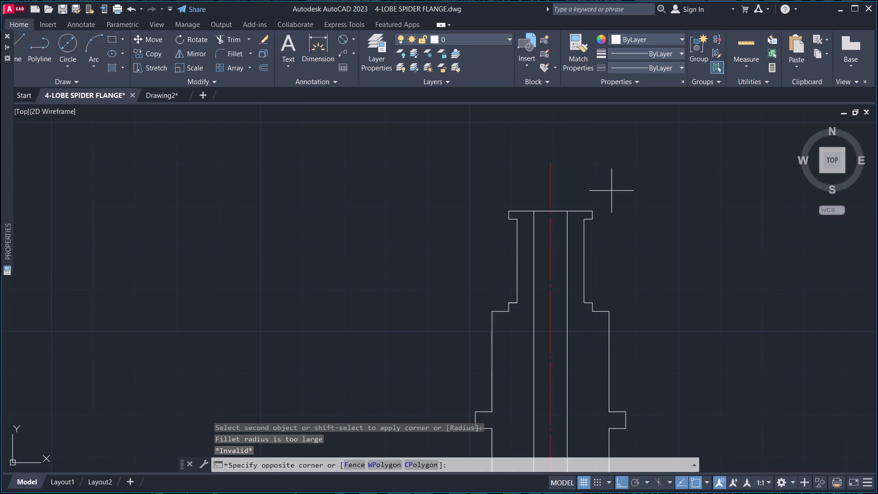
{"action": "left_click", "coordinate": [577, 253]}
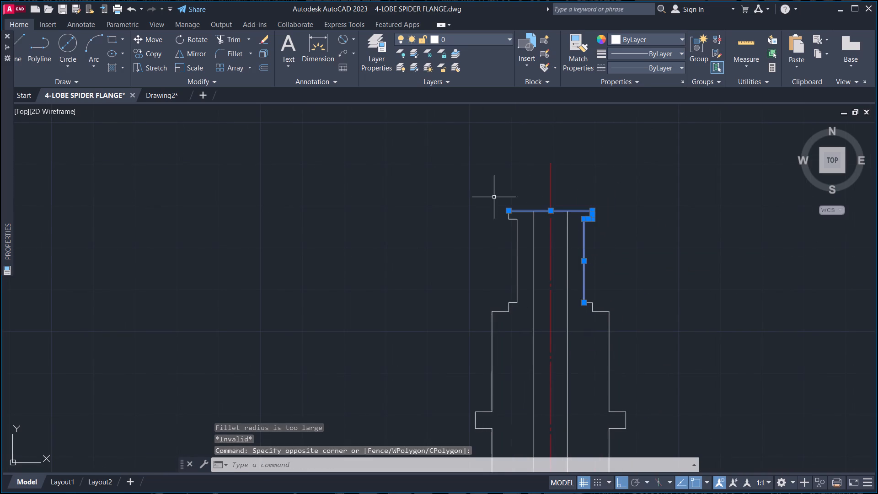
{"action": "scroll", "coordinate": [494, 197], "scroll_direction": "down", "scroll_amount": 3}
{"action": "left_click", "coordinate": [436, 172]}
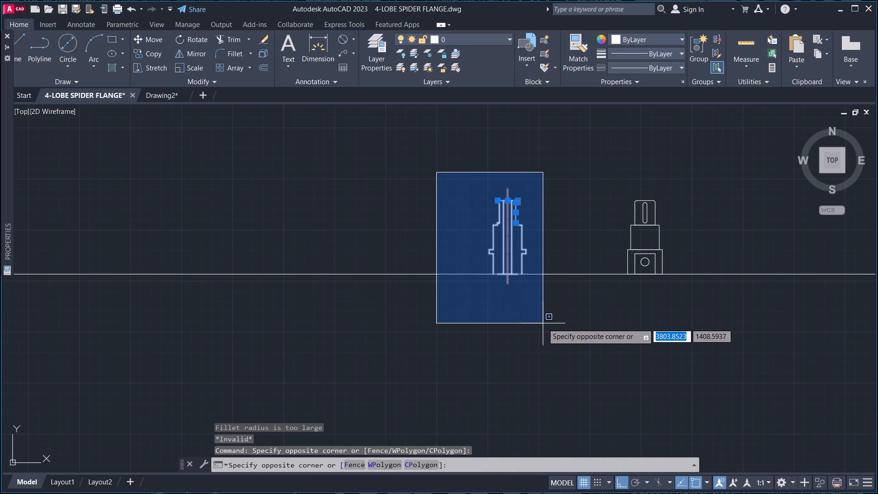
{"action": "left_click", "coordinate": [543, 323]}
{"action": "type", "text": "J"}
{"action": "key", "text": "space"}
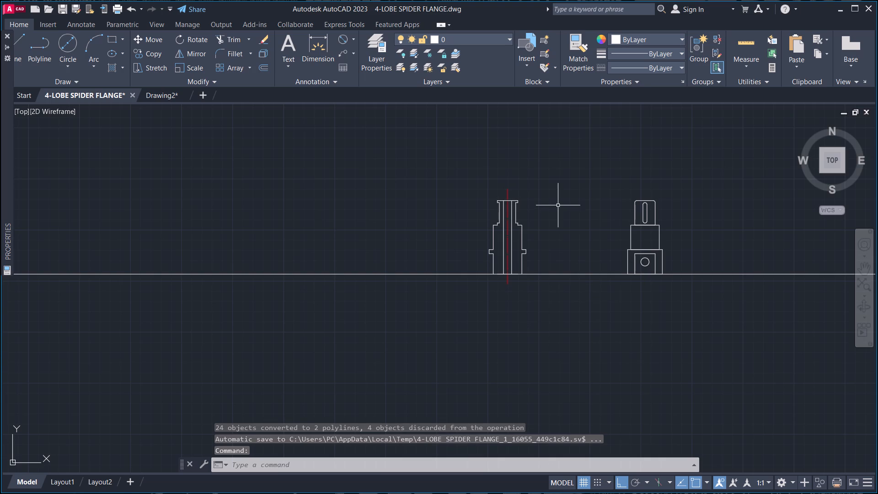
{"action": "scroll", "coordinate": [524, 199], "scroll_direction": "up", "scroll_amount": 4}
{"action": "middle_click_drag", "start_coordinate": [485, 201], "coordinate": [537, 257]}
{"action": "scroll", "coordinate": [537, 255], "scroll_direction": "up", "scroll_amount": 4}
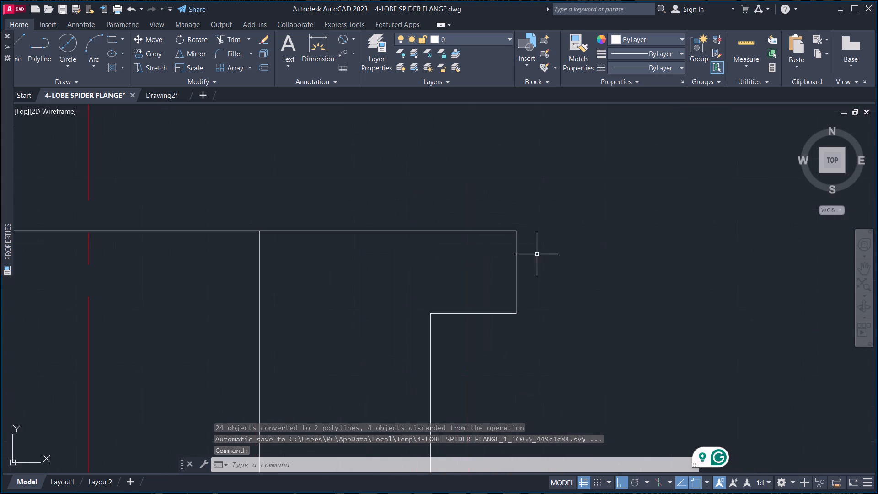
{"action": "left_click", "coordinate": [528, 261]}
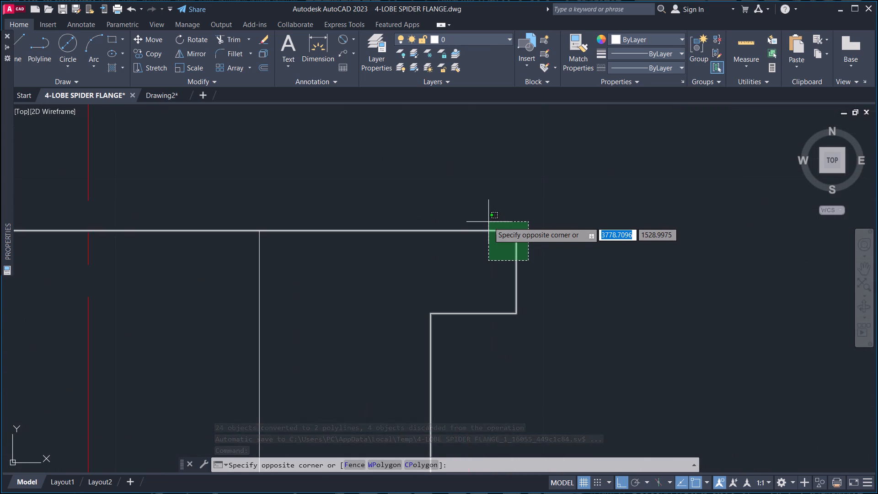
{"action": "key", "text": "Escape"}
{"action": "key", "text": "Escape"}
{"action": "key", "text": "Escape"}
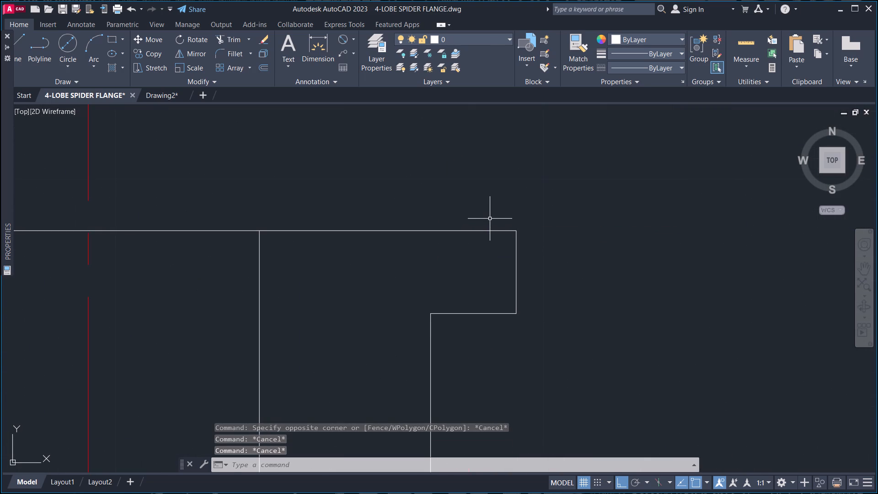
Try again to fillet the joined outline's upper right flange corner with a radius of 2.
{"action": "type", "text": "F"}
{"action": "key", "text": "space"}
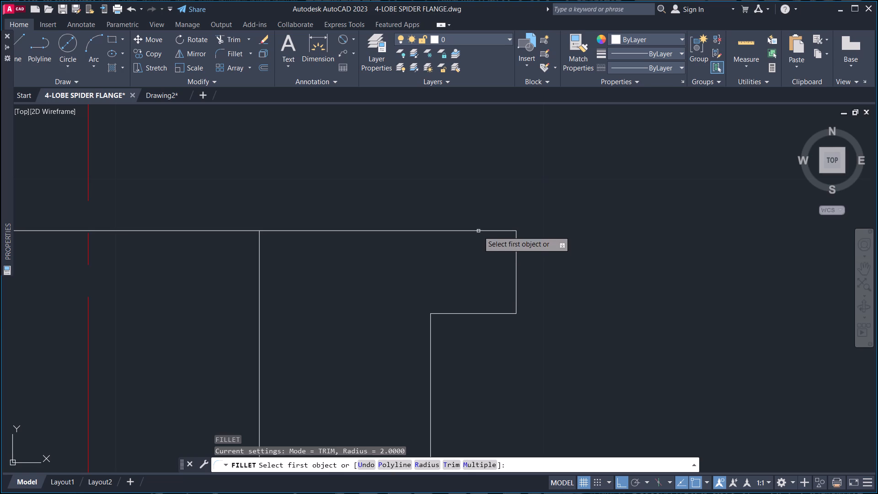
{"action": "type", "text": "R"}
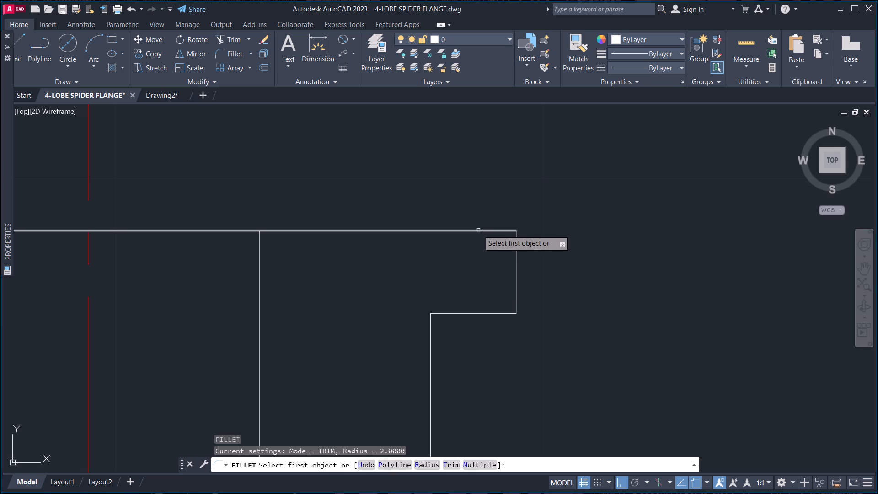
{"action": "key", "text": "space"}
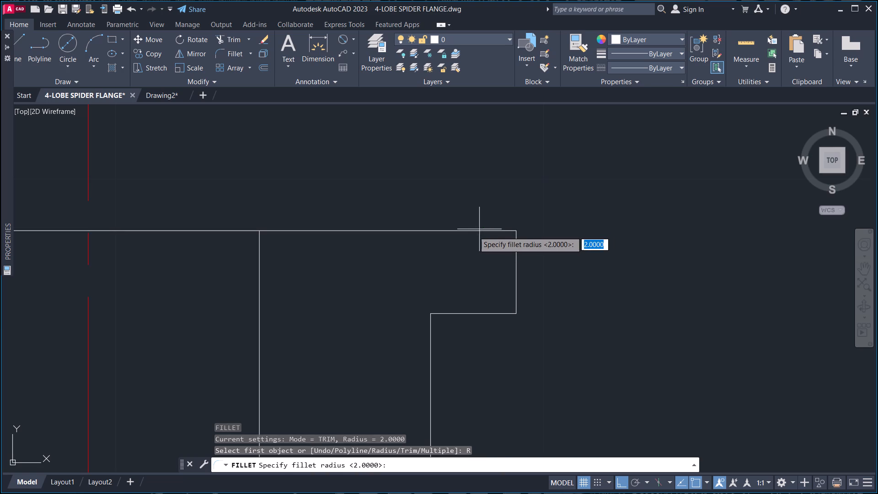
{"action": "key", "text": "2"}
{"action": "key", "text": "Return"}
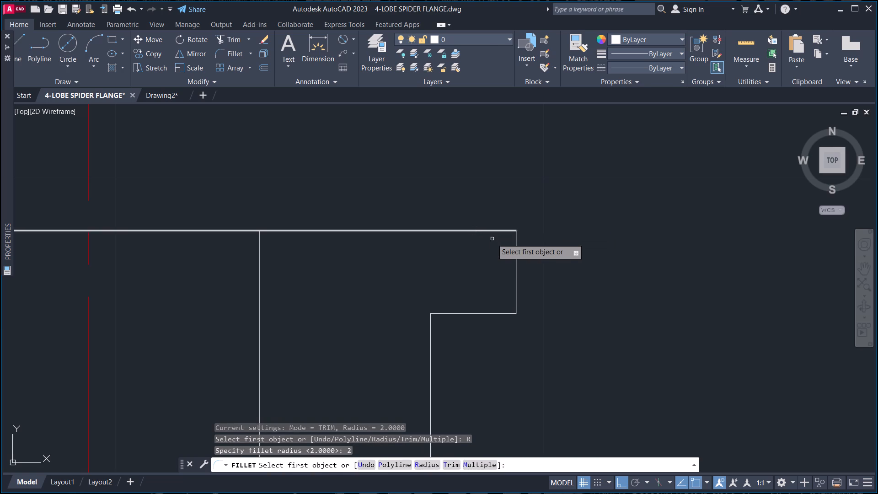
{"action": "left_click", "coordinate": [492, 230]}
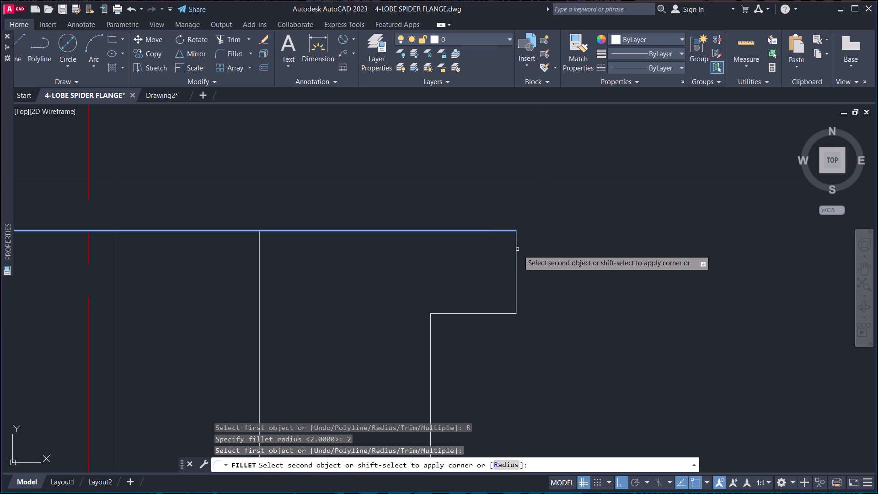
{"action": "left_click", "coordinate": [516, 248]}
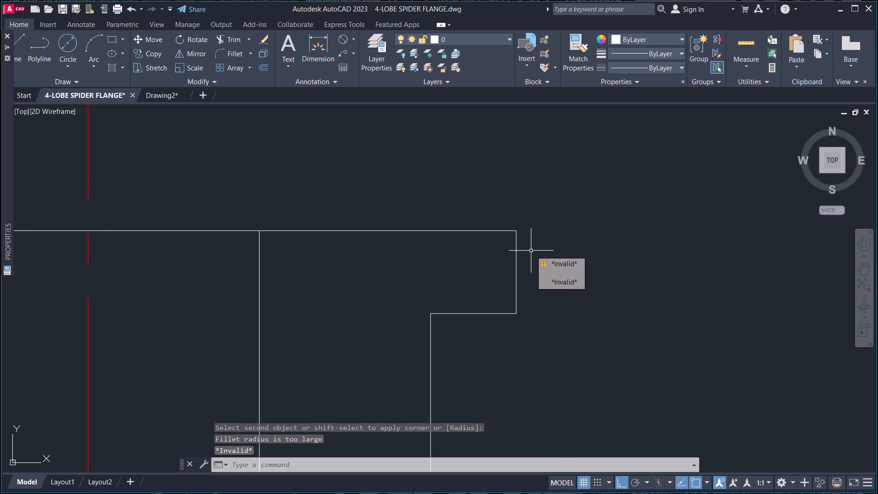
Explode the joined stepped outline polyline back into separate lines.
{"action": "left_click", "coordinate": [531, 251]}
{"action": "left_click", "coordinate": [469, 258]}
{"action": "scroll", "coordinate": [537, 271], "scroll_direction": "down", "scroll_amount": 3}
{"action": "middle_click_drag", "start_coordinate": [593, 303], "coordinate": [599, 309]}
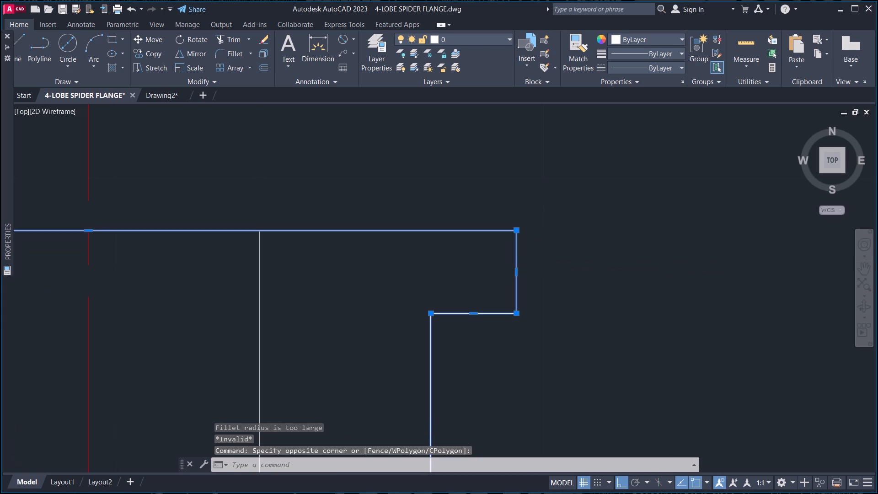
{"action": "middle_click_drag", "start_coordinate": [599, 309], "coordinate": [608, 319]}
{"action": "key", "text": "x"}
{"action": "key", "text": "space"}
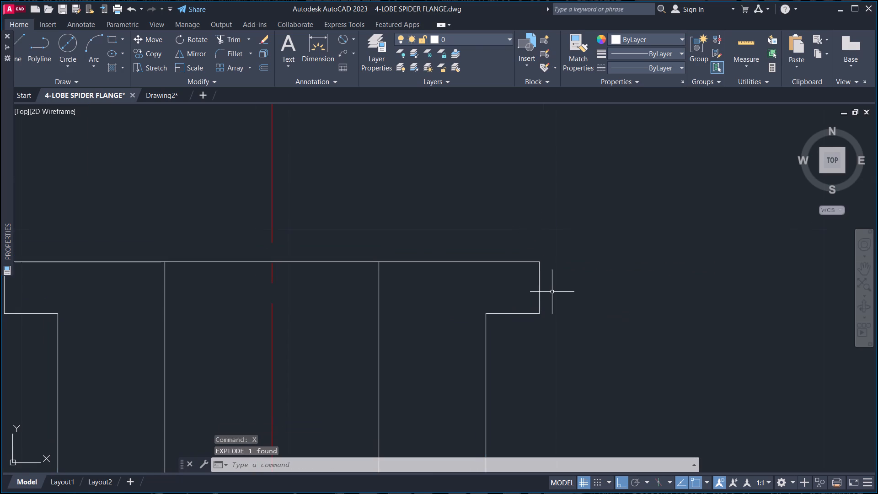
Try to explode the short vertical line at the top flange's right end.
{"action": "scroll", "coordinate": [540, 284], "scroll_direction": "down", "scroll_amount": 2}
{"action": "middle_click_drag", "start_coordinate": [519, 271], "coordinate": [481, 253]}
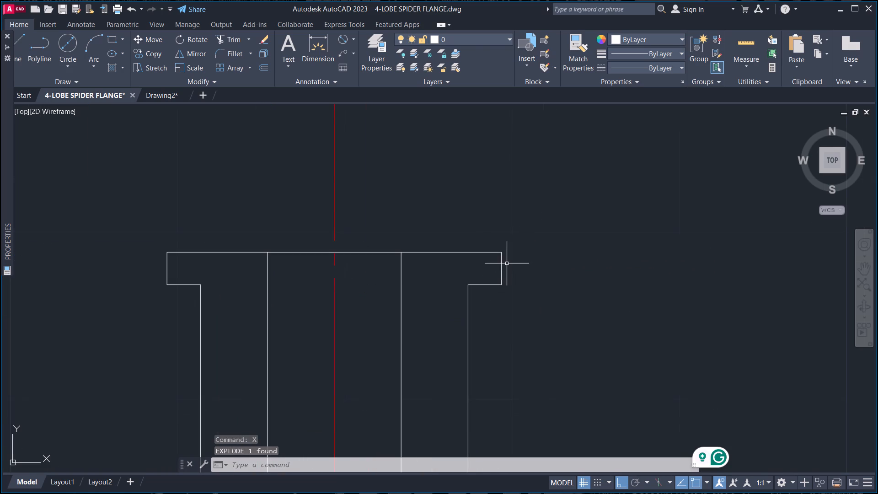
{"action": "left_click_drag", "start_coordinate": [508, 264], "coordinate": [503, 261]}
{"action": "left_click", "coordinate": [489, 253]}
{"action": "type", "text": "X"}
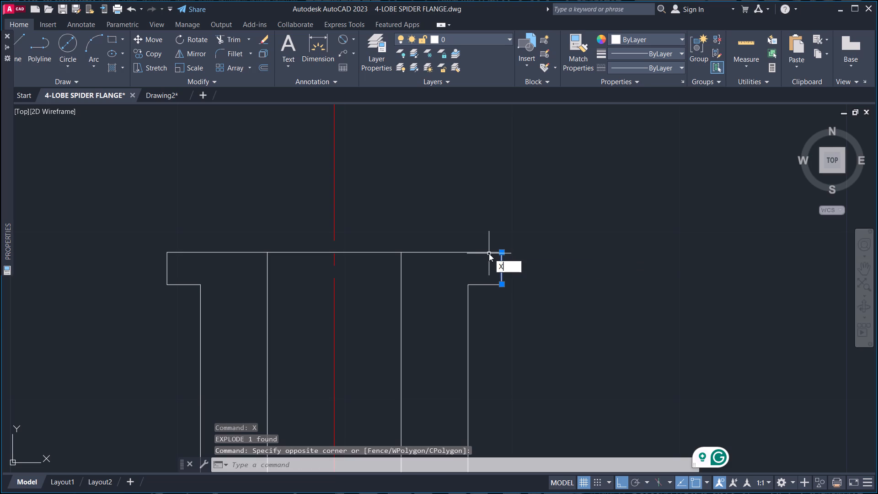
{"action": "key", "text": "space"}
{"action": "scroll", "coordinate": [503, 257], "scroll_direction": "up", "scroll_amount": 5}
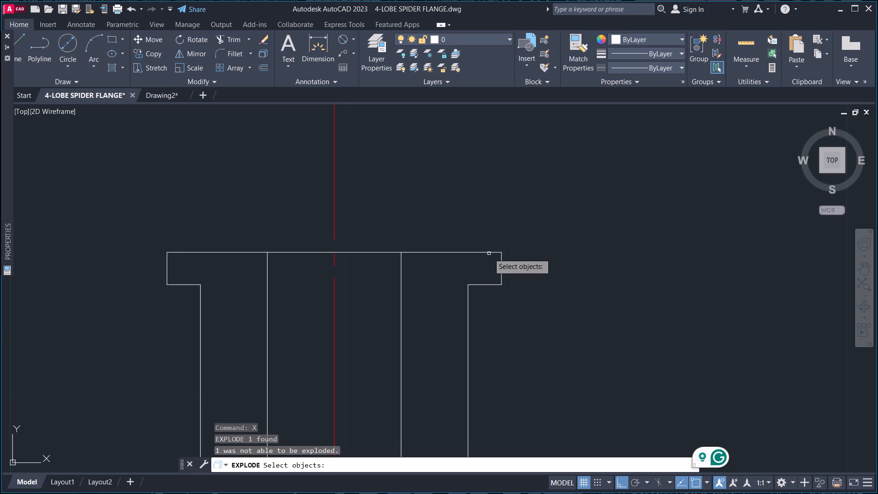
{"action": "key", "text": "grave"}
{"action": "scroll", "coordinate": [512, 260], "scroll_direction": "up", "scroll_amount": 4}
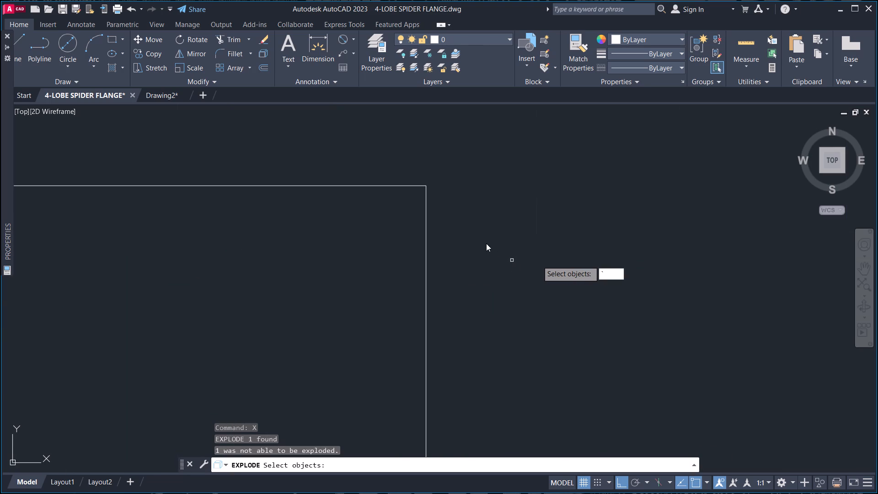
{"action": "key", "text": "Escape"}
Examine up close where the top edge meets the vertical end line at the flange's upper right corner.
{"action": "scroll", "coordinate": [432, 199], "scroll_direction": "up", "scroll_amount": 4}
{"action": "middle_click_drag", "start_coordinate": [412, 191], "coordinate": [460, 232]}
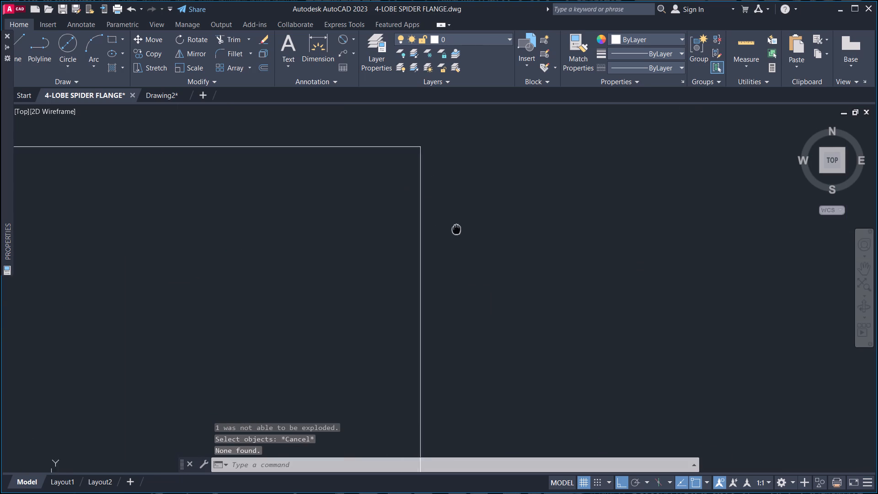
{"action": "middle_click_drag", "start_coordinate": [460, 232], "coordinate": [461, 232]}
{"action": "left_click_drag", "start_coordinate": [535, 233], "coordinate": [518, 237]}
{"action": "left_click", "coordinate": [396, 229]}
{"action": "scroll", "coordinate": [425, 164], "scroll_direction": "up", "scroll_amount": 3}
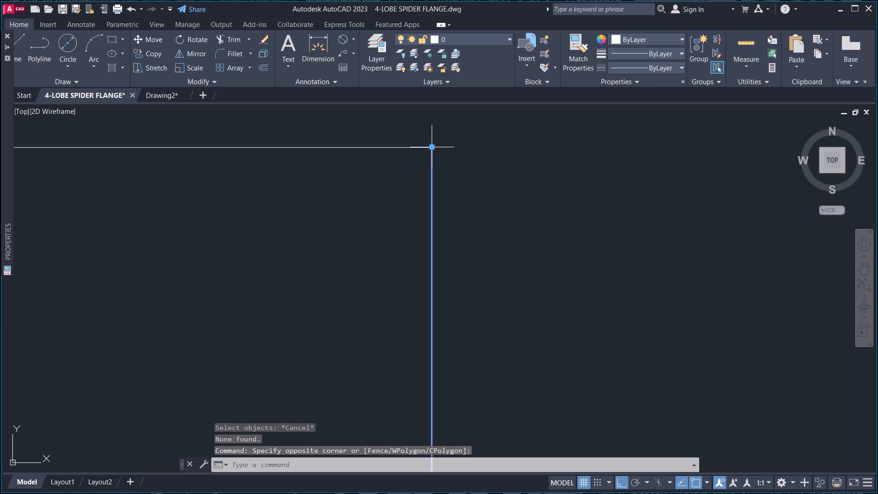
{"action": "middle_click_drag", "start_coordinate": [449, 134], "coordinate": [429, 242]}
{"action": "scroll", "coordinate": [413, 237], "scroll_direction": "up", "scroll_amount": 6}
{"action": "middle_click_drag", "start_coordinate": [414, 301], "coordinate": [487, 174]}
{"action": "middle_click_drag", "start_coordinate": [444, 347], "coordinate": [463, 217]}
{"action": "scroll", "coordinate": [460, 265], "scroll_direction": "up", "scroll_amount": 5}
{"action": "key", "text": "Escape"}
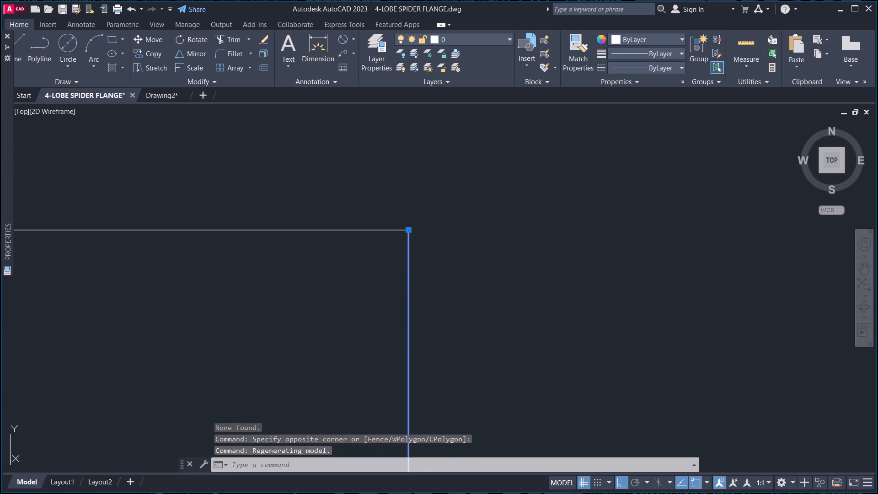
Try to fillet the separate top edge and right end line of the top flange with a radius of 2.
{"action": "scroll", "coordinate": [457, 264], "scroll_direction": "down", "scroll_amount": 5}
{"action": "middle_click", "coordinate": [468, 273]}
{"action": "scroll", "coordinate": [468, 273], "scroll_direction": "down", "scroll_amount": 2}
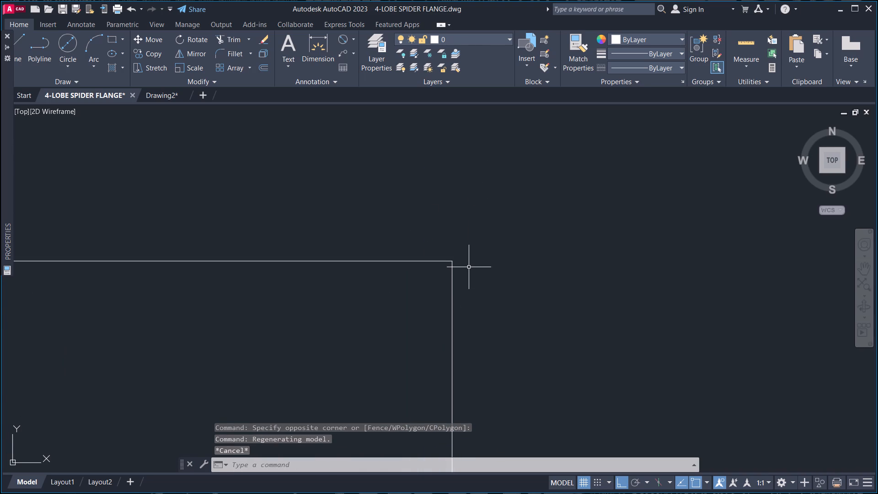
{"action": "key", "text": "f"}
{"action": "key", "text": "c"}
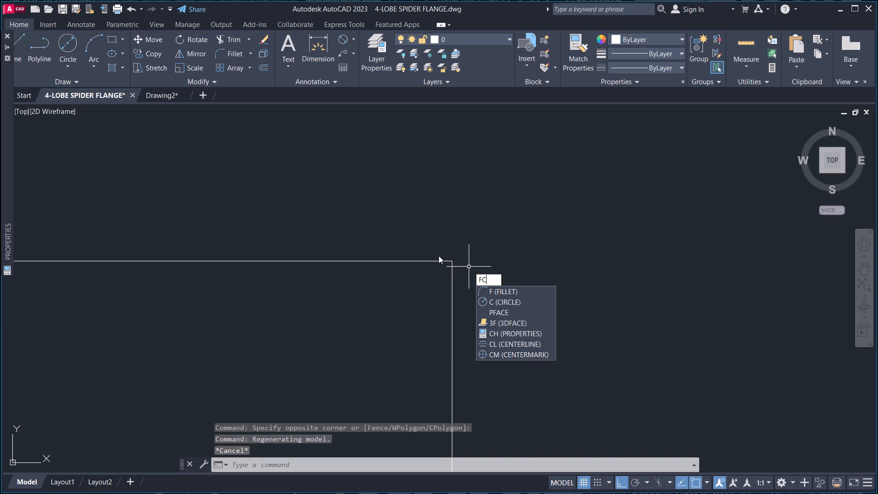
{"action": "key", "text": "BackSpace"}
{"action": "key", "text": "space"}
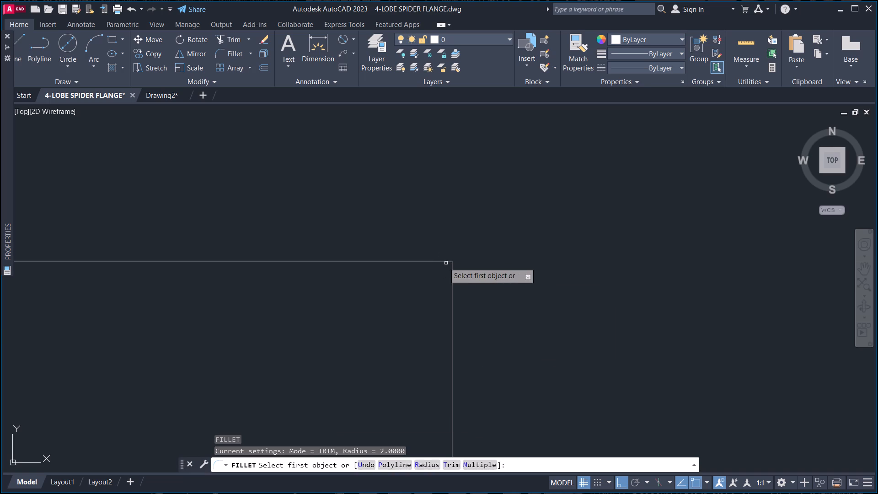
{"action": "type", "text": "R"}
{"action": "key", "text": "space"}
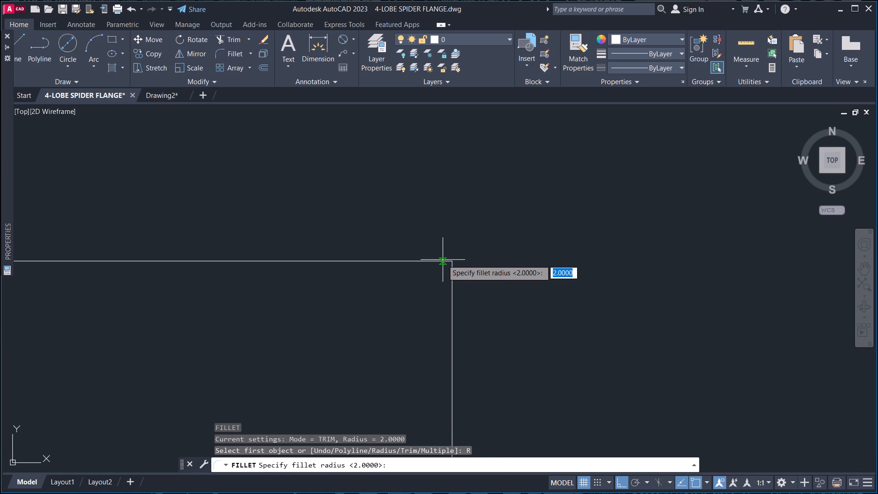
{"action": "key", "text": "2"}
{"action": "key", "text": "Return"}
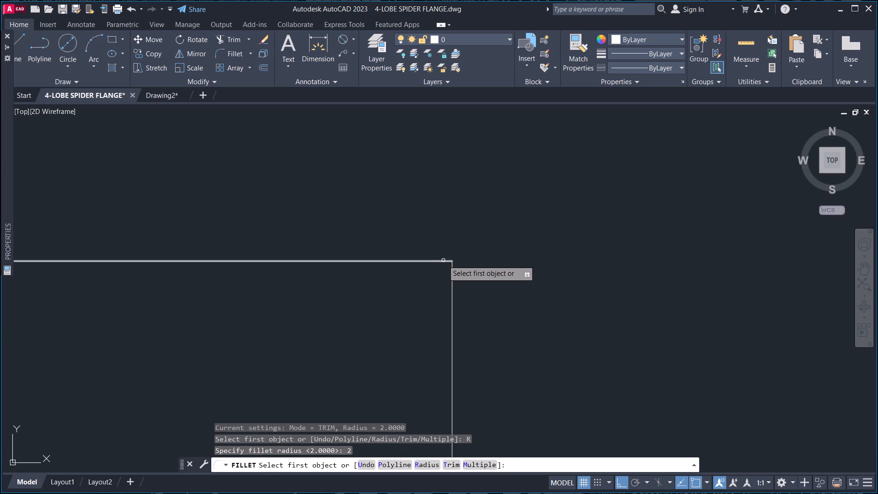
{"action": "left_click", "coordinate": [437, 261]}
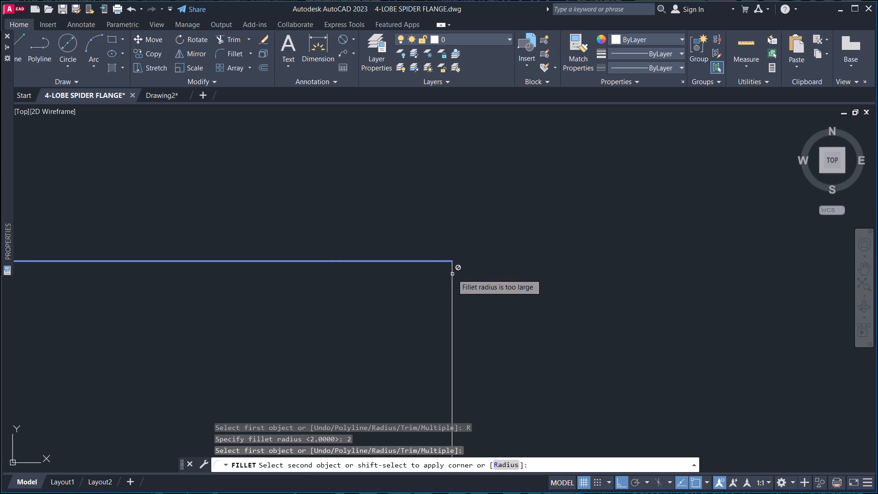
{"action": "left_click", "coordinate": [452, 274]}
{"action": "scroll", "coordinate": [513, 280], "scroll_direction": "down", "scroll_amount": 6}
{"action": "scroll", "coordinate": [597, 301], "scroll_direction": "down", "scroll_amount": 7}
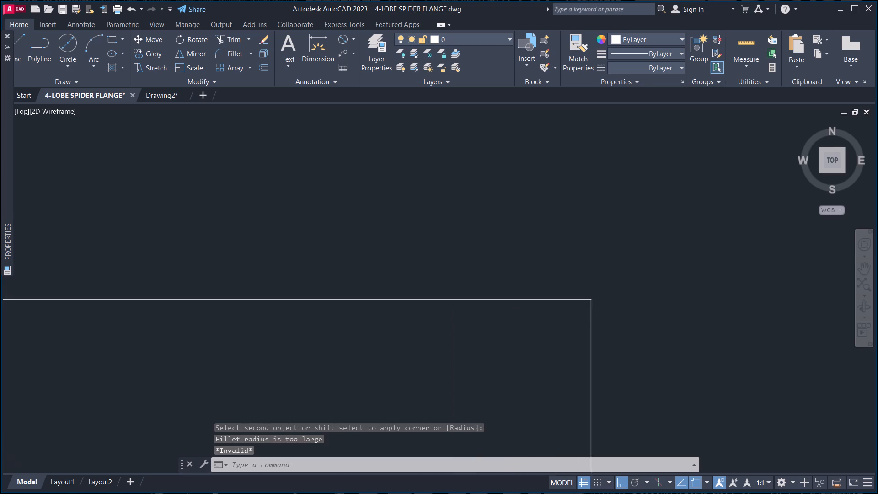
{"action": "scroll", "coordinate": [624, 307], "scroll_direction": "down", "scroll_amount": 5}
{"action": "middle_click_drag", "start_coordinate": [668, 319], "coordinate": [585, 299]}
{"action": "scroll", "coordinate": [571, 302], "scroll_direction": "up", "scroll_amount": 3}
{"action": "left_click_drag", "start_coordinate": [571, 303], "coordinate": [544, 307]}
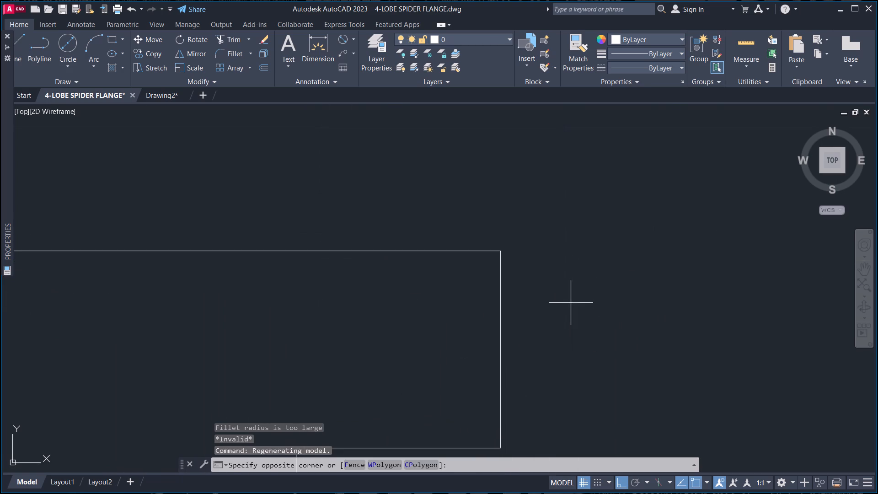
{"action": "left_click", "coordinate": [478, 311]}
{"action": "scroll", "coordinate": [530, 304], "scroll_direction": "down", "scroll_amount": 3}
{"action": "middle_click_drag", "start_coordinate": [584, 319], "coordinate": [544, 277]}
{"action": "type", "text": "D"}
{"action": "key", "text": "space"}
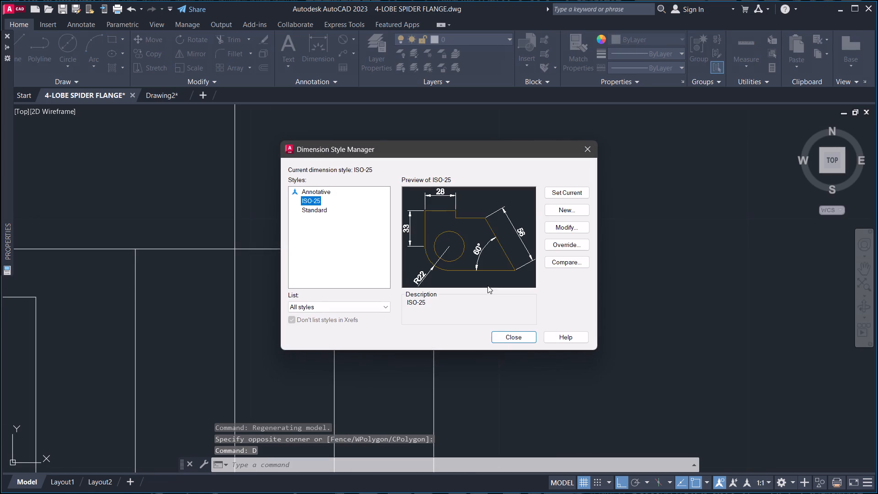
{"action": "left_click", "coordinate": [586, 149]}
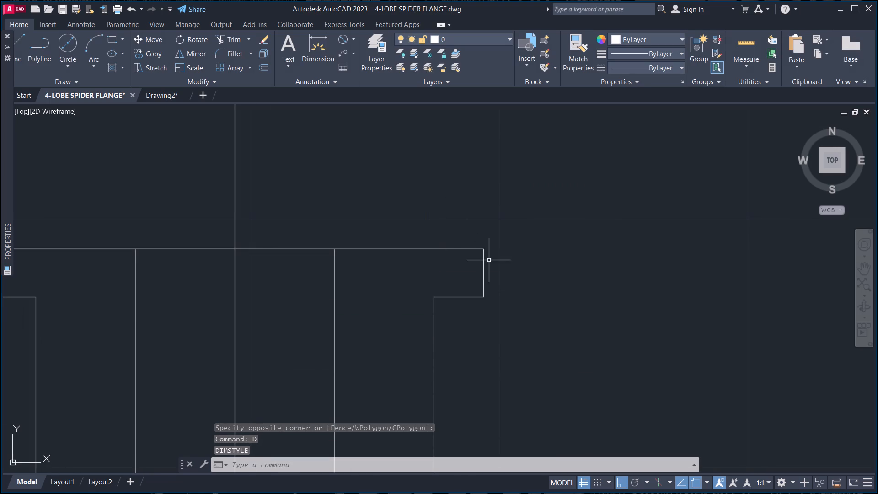
Erase the short vertical line at the top flange's right end.
{"action": "left_click_drag", "start_coordinate": [494, 265], "coordinate": [490, 267]}
{"action": "left_click", "coordinate": [465, 273]}
{"action": "key", "text": "Delete"}
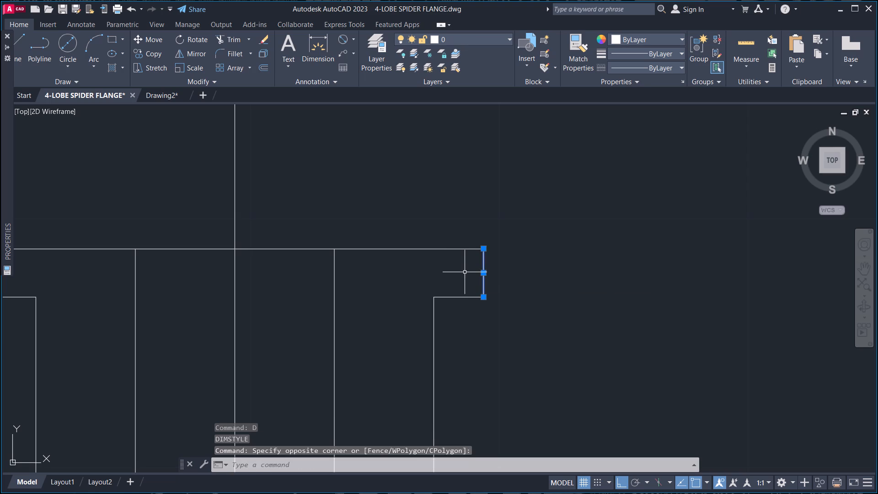
{"action": "key", "text": "Return"}
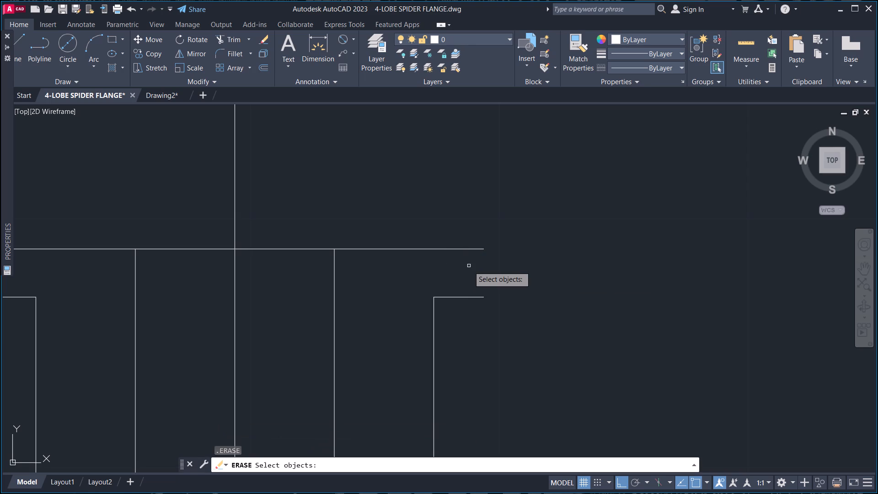
{"action": "key", "text": "Escape"}
{"action": "key", "text": "Escape"}
Draw a vertical line closing the top flange's right end, from the lower edge's endpoint up to the top edge's endpoint.
{"action": "type", "text": "L"}
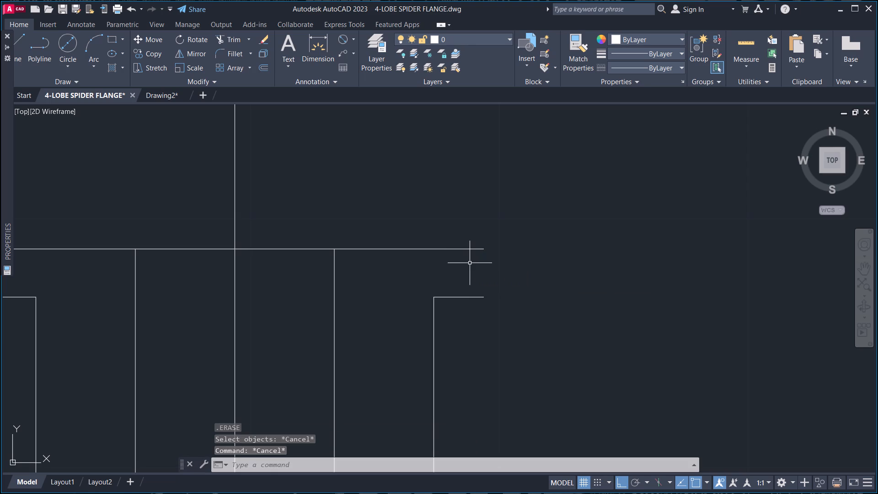
{"action": "key", "text": "space"}
{"action": "left_click", "coordinate": [485, 295]}
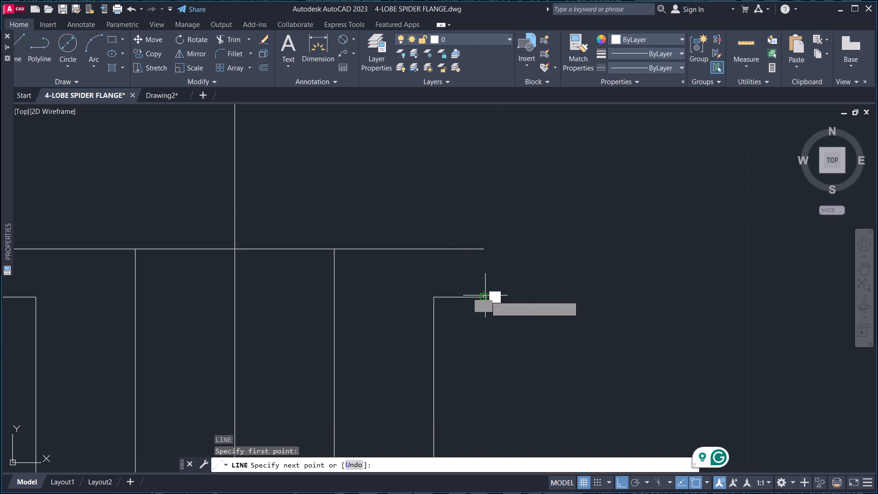
{"action": "left_click", "coordinate": [483, 249]}
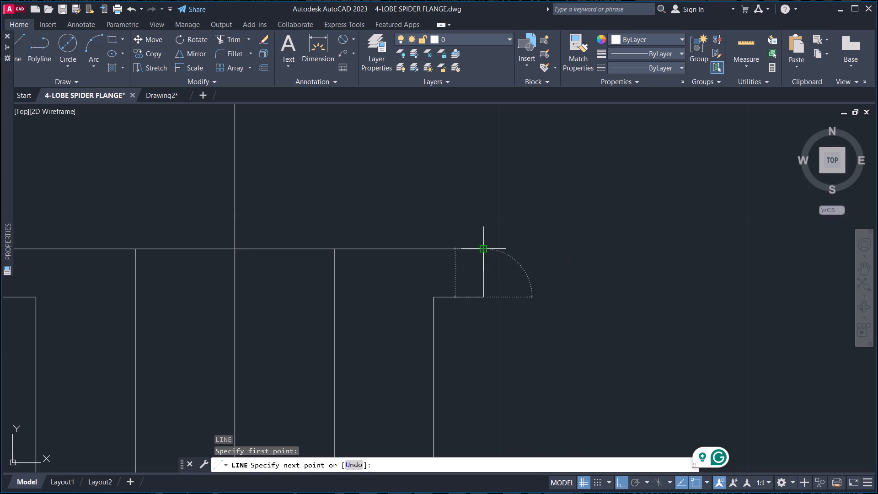
{"action": "key", "text": "Escape"}
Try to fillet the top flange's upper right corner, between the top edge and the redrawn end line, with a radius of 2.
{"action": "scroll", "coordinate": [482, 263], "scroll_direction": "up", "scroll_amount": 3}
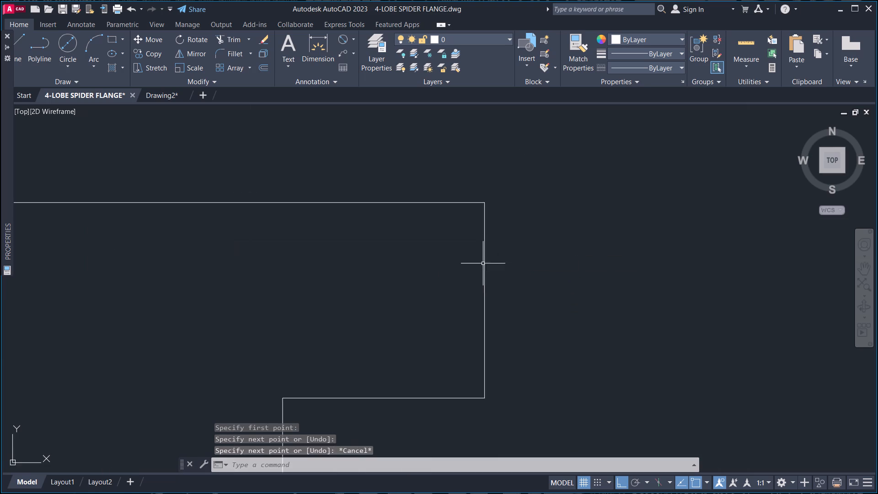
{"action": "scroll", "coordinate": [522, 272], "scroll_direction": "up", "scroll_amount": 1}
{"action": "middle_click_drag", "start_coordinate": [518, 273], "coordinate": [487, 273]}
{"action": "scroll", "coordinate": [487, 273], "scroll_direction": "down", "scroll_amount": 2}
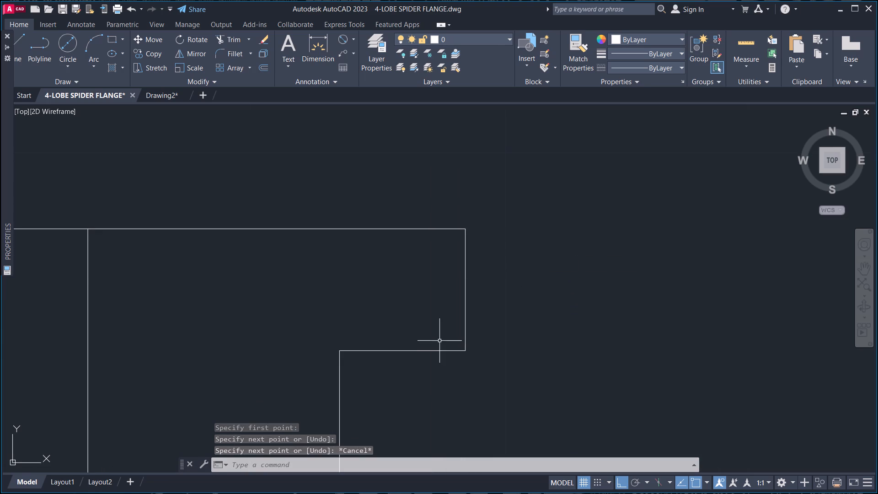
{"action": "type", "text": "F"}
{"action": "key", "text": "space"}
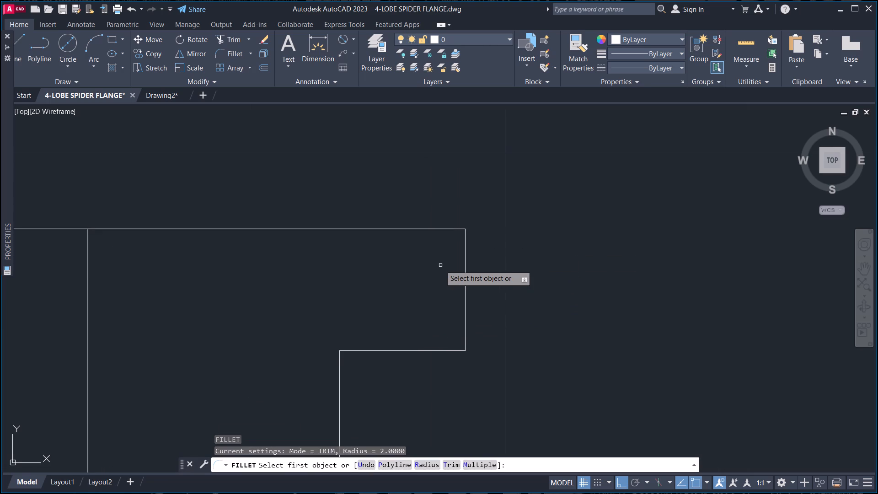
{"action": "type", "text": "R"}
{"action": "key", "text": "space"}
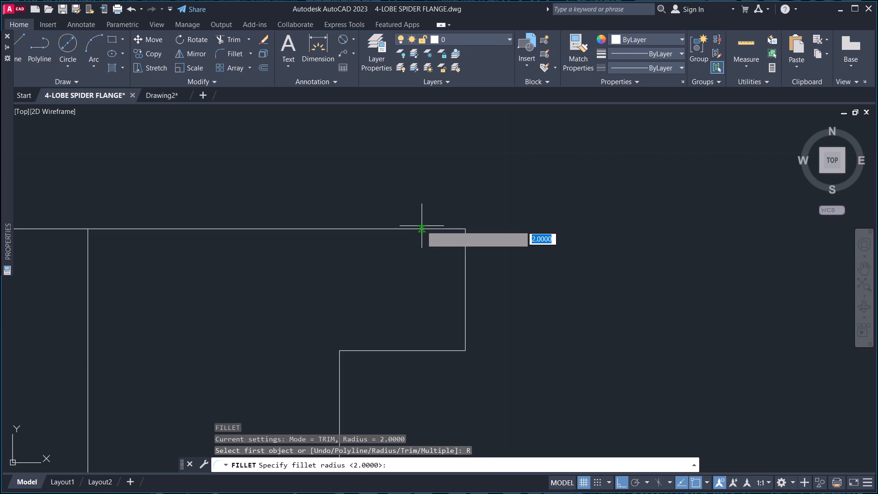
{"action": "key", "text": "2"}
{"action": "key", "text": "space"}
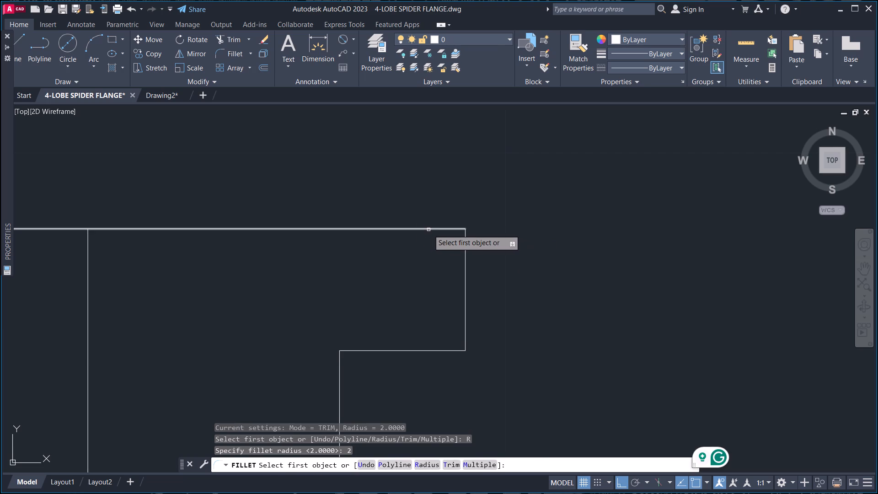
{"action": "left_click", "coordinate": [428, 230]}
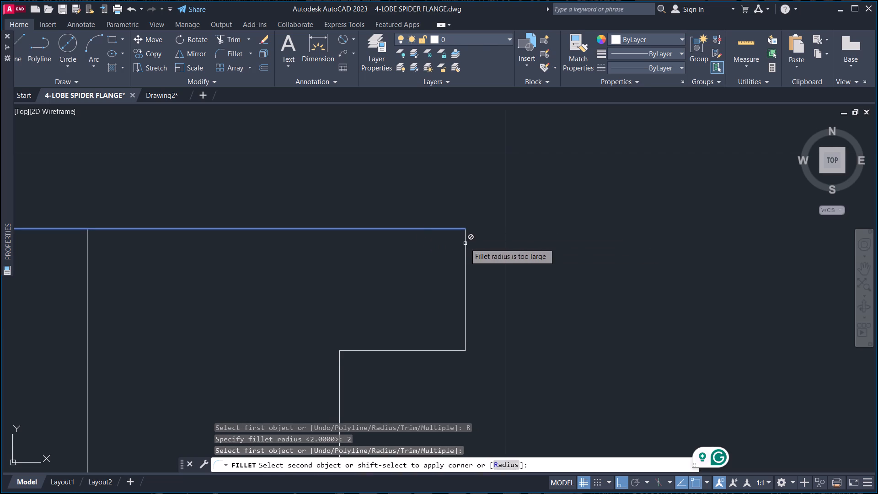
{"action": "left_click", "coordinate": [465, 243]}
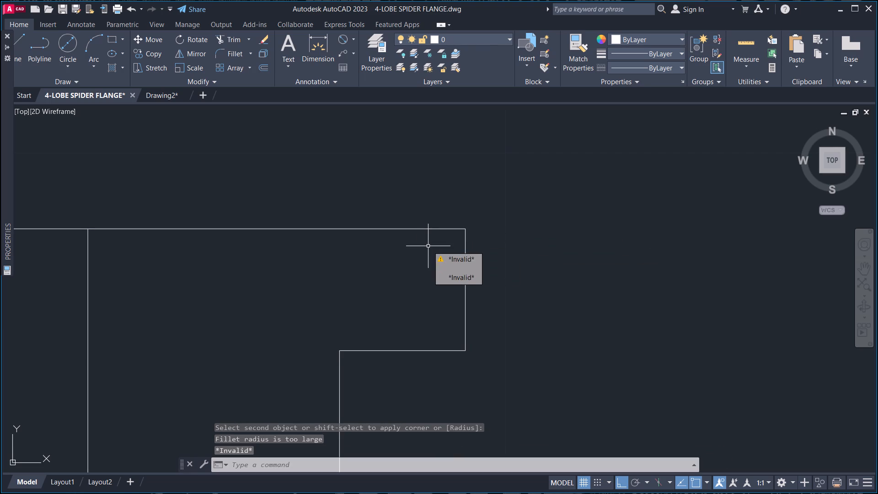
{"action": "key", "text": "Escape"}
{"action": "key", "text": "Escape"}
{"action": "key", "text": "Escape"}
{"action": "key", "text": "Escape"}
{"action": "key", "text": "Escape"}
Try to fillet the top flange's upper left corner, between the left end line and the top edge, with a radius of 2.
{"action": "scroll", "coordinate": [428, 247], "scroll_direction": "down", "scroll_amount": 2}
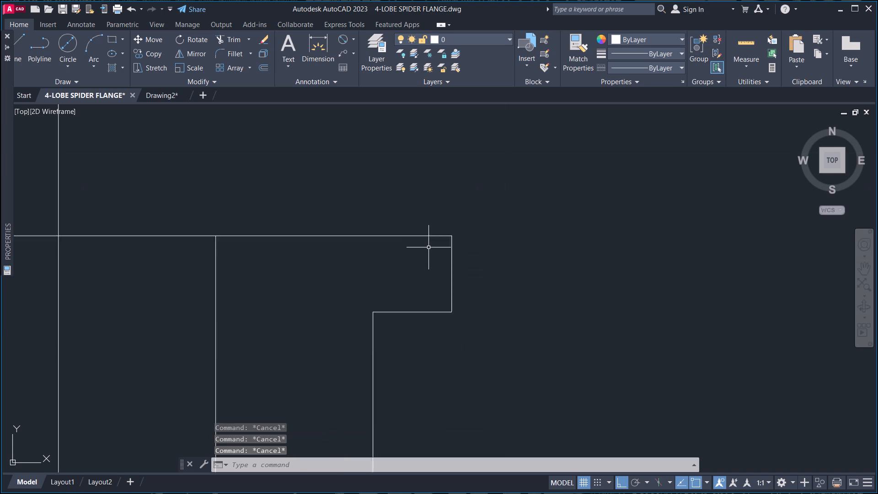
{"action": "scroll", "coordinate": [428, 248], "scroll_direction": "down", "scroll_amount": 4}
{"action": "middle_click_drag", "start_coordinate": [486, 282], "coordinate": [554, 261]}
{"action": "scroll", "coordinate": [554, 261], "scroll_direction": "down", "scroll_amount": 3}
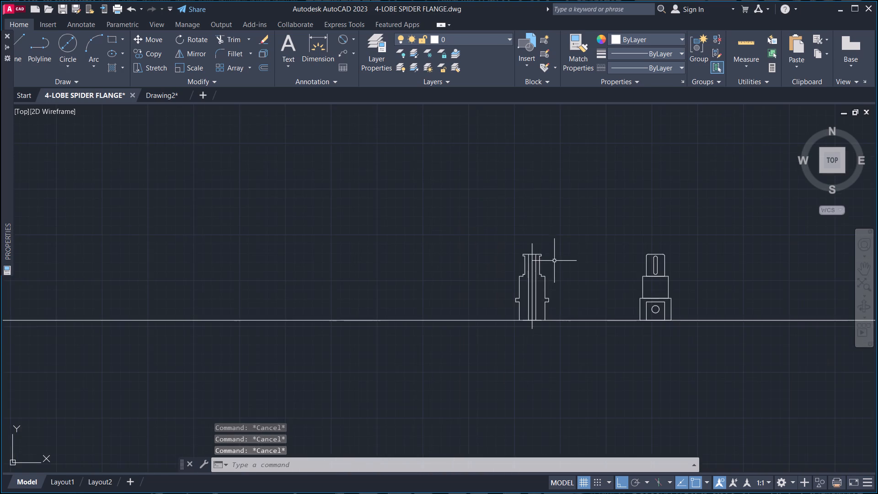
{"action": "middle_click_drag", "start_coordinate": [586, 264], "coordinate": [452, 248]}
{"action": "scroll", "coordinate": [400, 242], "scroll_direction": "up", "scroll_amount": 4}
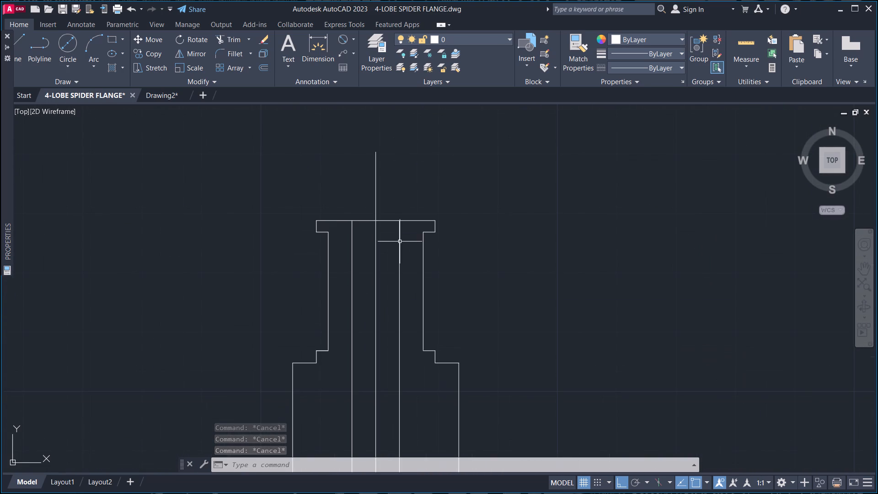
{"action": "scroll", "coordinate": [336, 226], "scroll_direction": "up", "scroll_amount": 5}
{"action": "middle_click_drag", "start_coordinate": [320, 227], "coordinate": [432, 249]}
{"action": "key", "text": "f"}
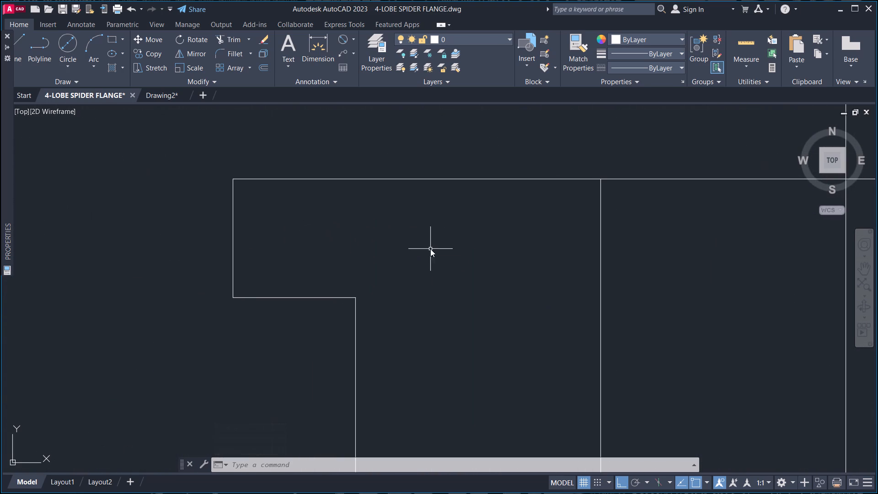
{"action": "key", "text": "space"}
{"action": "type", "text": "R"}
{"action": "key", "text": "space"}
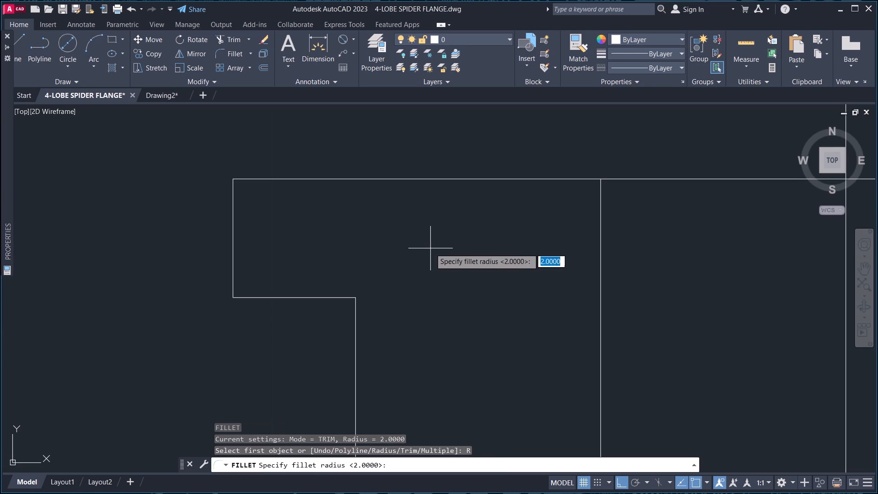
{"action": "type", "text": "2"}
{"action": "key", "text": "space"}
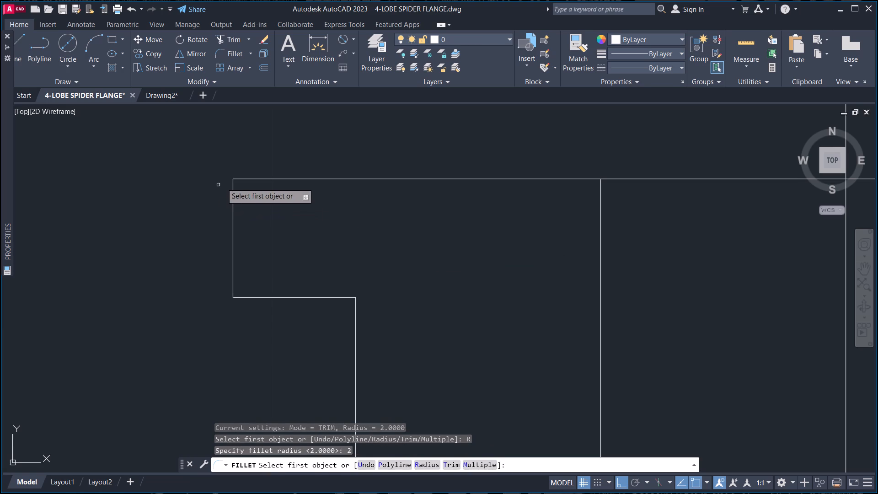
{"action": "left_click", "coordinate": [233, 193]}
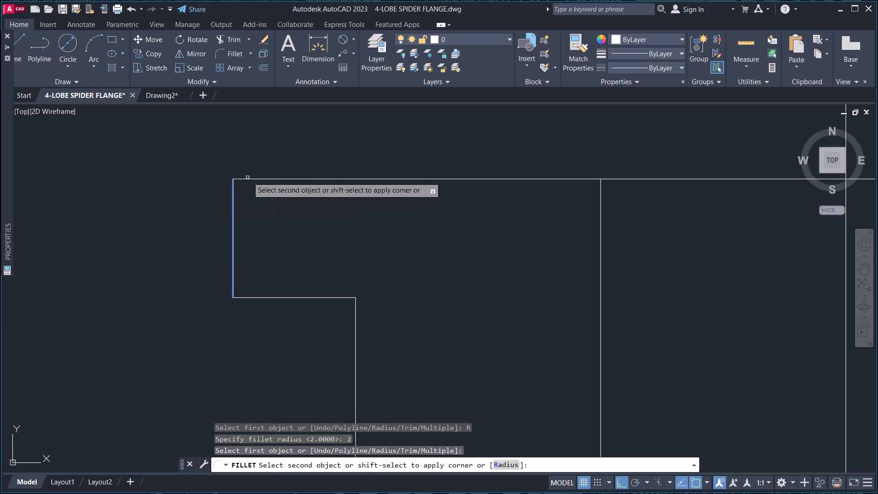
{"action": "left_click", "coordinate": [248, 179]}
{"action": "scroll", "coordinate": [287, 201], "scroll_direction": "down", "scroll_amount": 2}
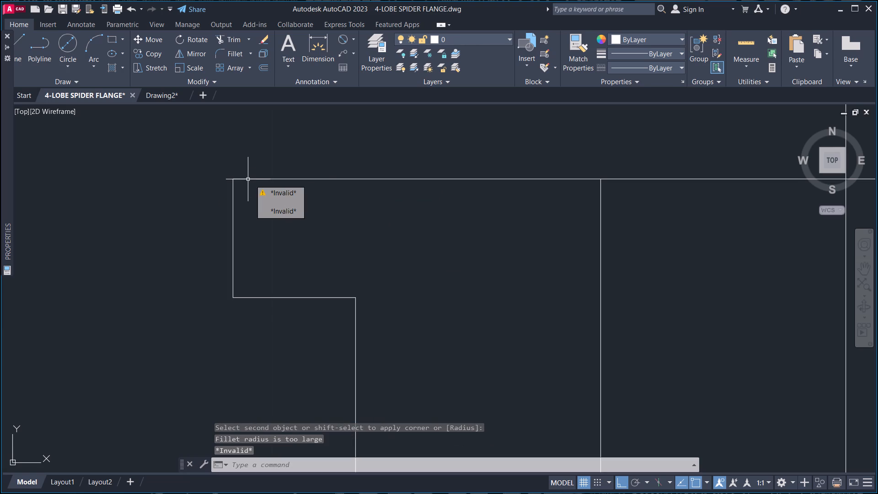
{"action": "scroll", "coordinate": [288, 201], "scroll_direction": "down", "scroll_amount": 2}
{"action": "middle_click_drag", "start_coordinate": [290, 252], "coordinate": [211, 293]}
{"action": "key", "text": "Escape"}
Examine the top flange's corners and the stepped outline of the front view, comparing them with the side view.
{"action": "scroll", "coordinate": [295, 258], "scroll_direction": "down", "scroll_amount": 5}
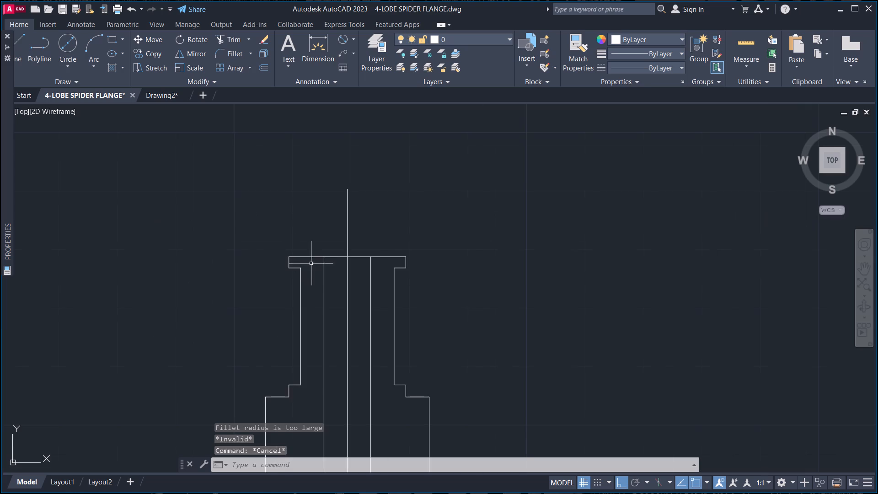
{"action": "middle_click_drag", "start_coordinate": [366, 274], "coordinate": [417, 197]}
{"action": "scroll", "coordinate": [417, 197], "scroll_direction": "down", "scroll_amount": 3}
{"action": "middle_click_drag", "start_coordinate": [418, 228], "coordinate": [396, 254]}
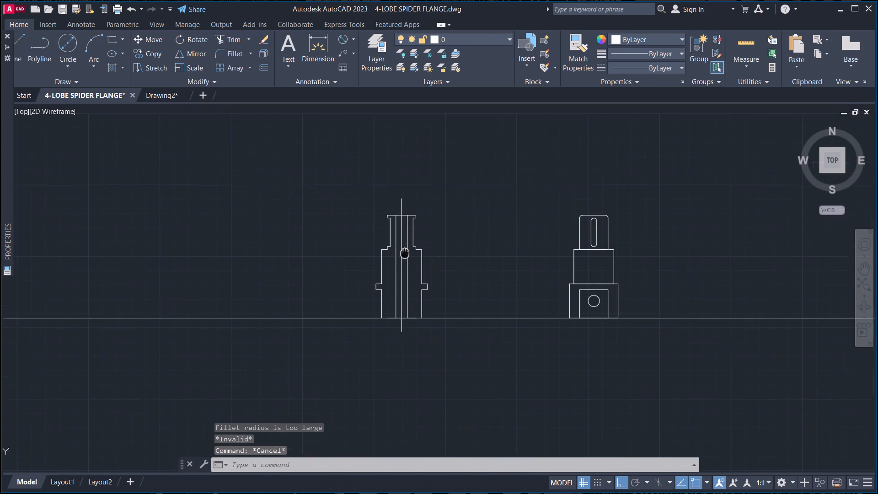
{"action": "middle_click_drag", "start_coordinate": [396, 254], "coordinate": [385, 252]}
{"action": "scroll", "coordinate": [387, 246], "scroll_direction": "up", "scroll_amount": 3}
{"action": "scroll", "coordinate": [387, 246], "scroll_direction": "down", "scroll_amount": 3}
{"action": "middle_click_drag", "start_coordinate": [389, 244], "coordinate": [410, 275]}
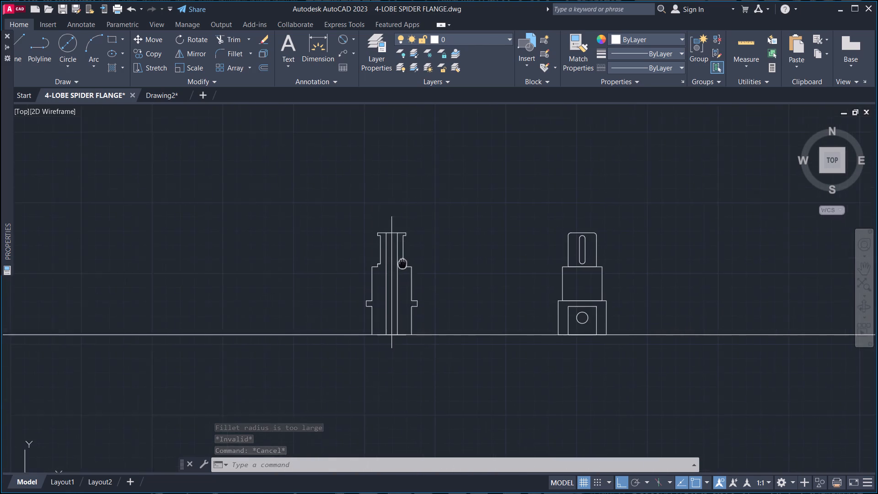
{"action": "middle_click_drag", "start_coordinate": [410, 275], "coordinate": [427, 297]}
{"action": "scroll", "coordinate": [420, 261], "scroll_direction": "up", "scroll_amount": 4}
{"action": "middle_click_drag", "start_coordinate": [423, 323], "coordinate": [430, 215]}
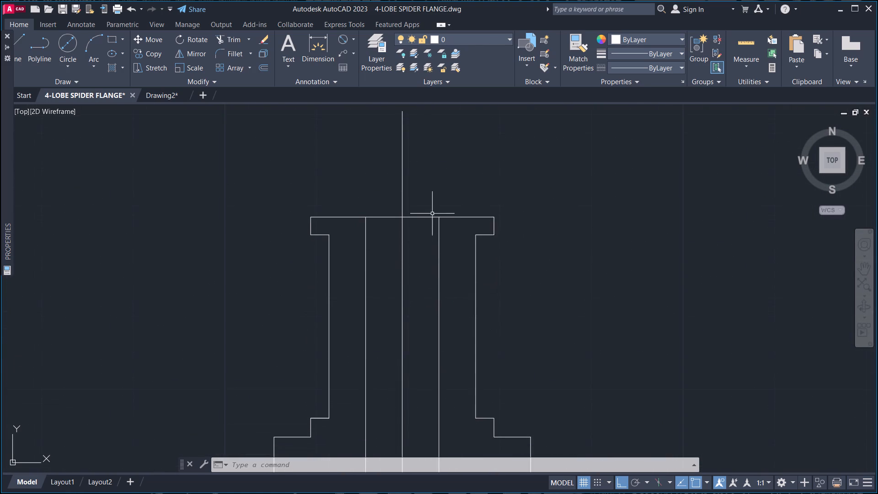
{"action": "scroll", "coordinate": [496, 236], "scroll_direction": "up", "scroll_amount": 3}
{"action": "scroll", "coordinate": [497, 233], "scroll_direction": "down", "scroll_amount": 3}
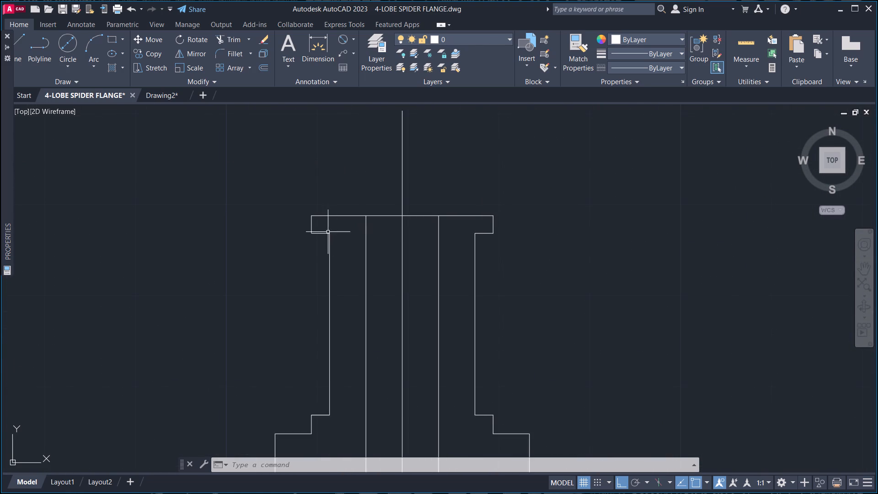
{"action": "middle_click_drag", "start_coordinate": [328, 231], "coordinate": [342, 207]}
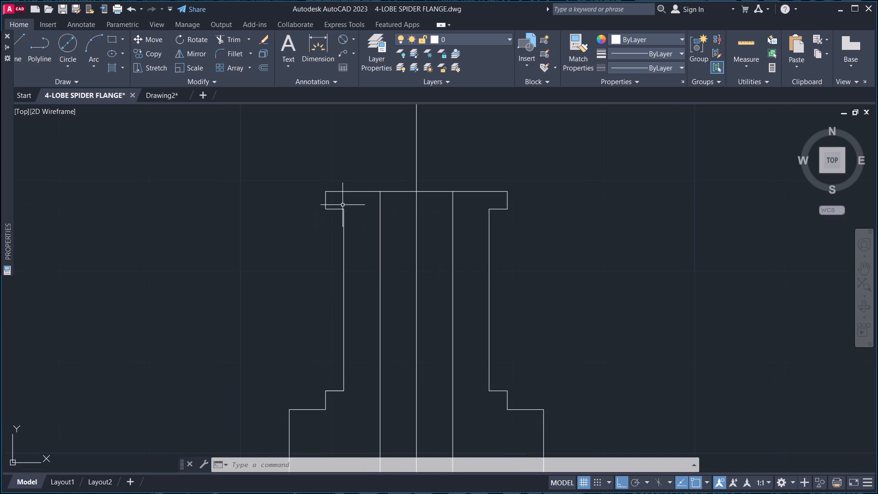
{"action": "middle_click_drag", "start_coordinate": [288, 204], "coordinate": [338, 226]}
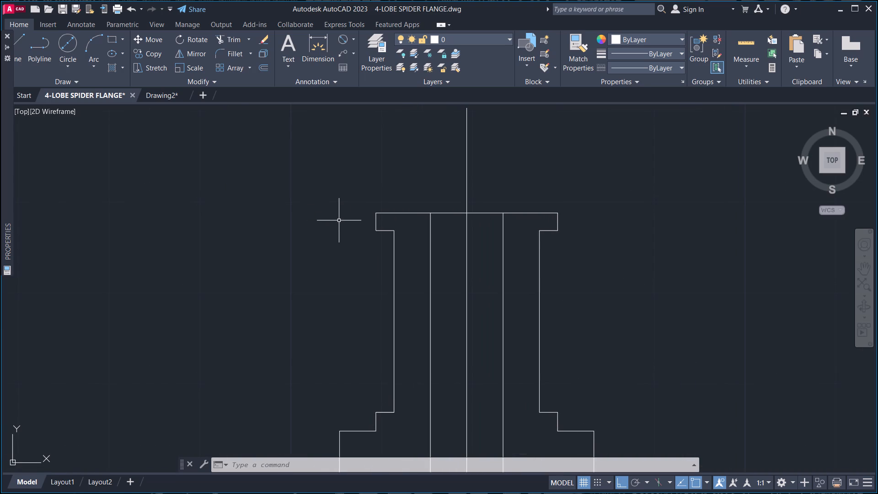
{"action": "scroll", "coordinate": [368, 224], "scroll_direction": "up", "scroll_amount": 4}
{"action": "scroll", "coordinate": [440, 210], "scroll_direction": "down", "scroll_amount": 2}
{"action": "middle_click_drag", "start_coordinate": [440, 210], "coordinate": [268, 209]}
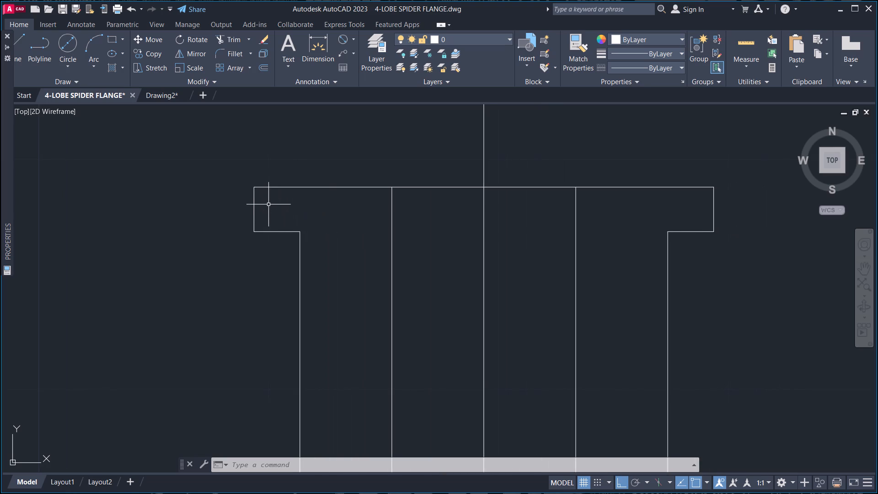
{"action": "scroll", "coordinate": [267, 206], "scroll_direction": "down", "scroll_amount": 4}
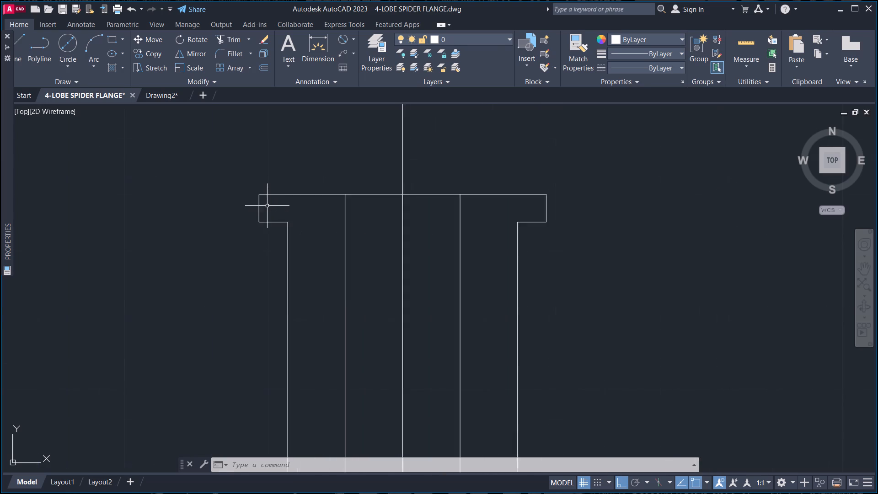
{"action": "middle_click_drag", "start_coordinate": [298, 264], "coordinate": [345, 232]}
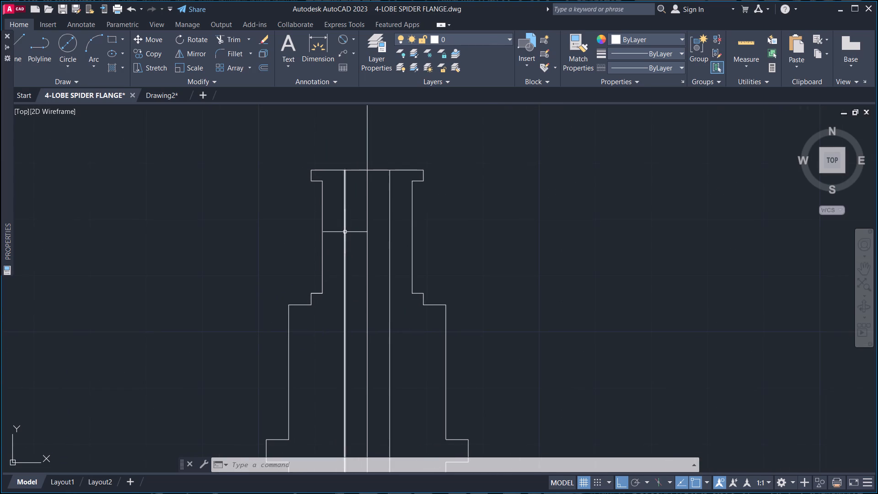
{"action": "scroll", "coordinate": [345, 231], "scroll_direction": "down", "scroll_amount": 4}
{"action": "middle_click_drag", "start_coordinate": [407, 259], "coordinate": [410, 234]}
{"action": "scroll", "coordinate": [361, 239], "scroll_direction": "up", "scroll_amount": 3}
{"action": "middle_click_drag", "start_coordinate": [426, 243], "coordinate": [268, 262]}
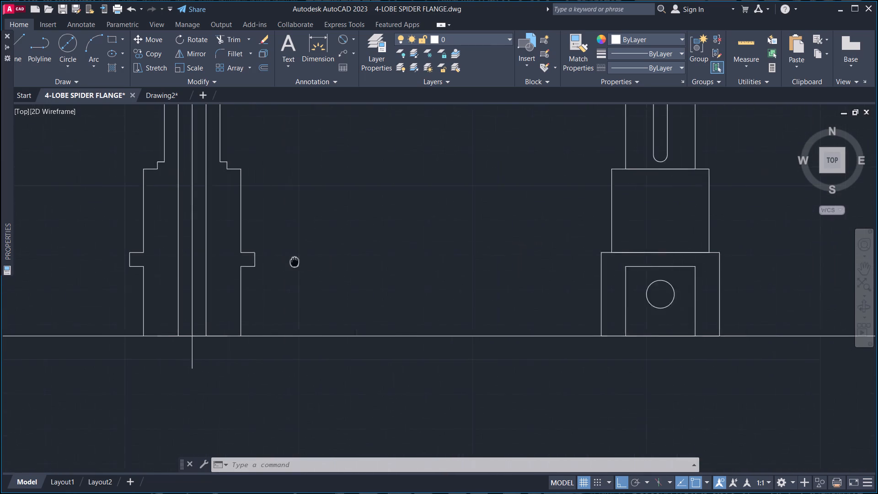
Examine the rounded top corners of the side view's slotted upper block against the front view's top flange.
{"action": "middle_click_drag", "start_coordinate": [268, 262], "coordinate": [255, 263]}
{"action": "scroll", "coordinate": [364, 229], "scroll_direction": "down", "scroll_amount": 2}
{"action": "middle_click_drag", "start_coordinate": [398, 226], "coordinate": [352, 263]}
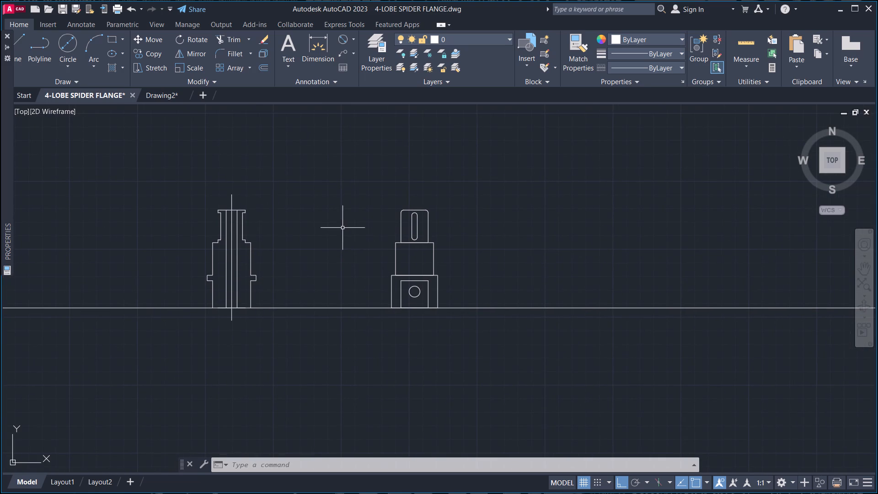
{"action": "scroll", "coordinate": [414, 204], "scroll_direction": "up", "scroll_amount": 3}
{"action": "scroll", "coordinate": [363, 238], "scroll_direction": "up", "scroll_amount": 4}
{"action": "left_click_drag", "start_coordinate": [344, 227], "coordinate": [322, 218]}
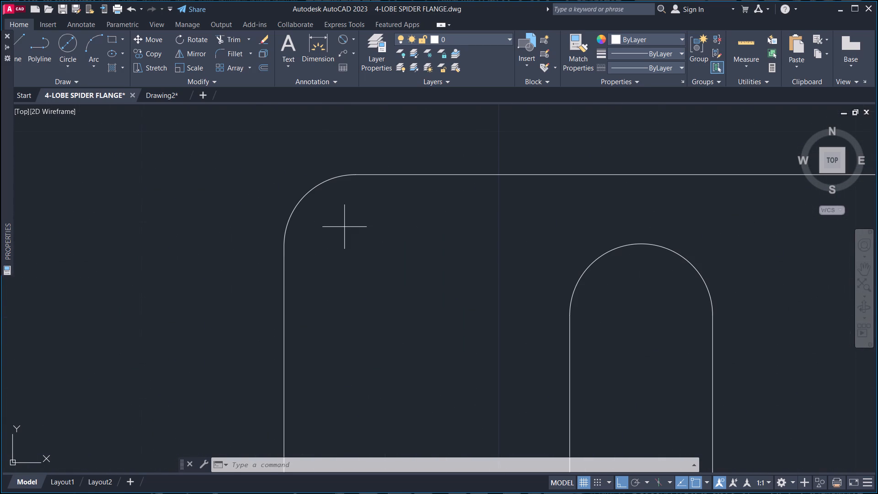
{"action": "left_click", "coordinate": [288, 205]}
{"action": "scroll", "coordinate": [288, 205], "scroll_direction": "down", "scroll_amount": 4}
{"action": "scroll", "coordinate": [334, 235], "scroll_direction": "down", "scroll_amount": 2}
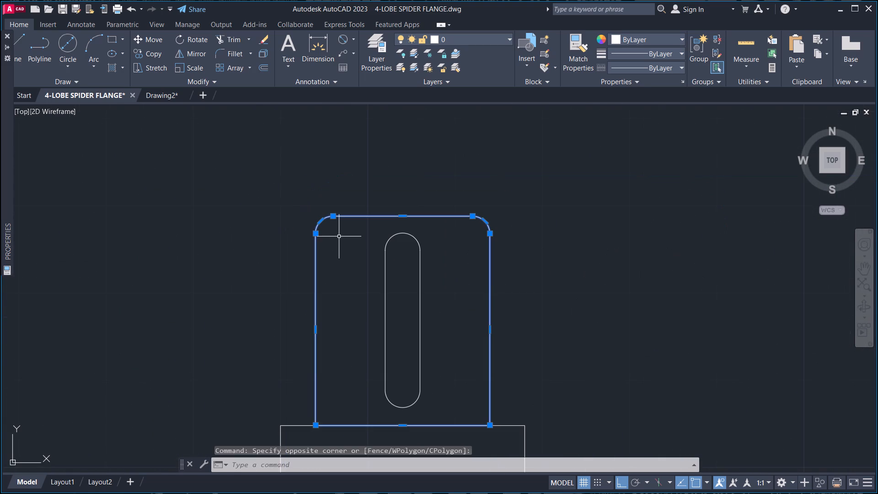
{"action": "key", "text": "Escape"}
{"action": "scroll", "coordinate": [264, 231], "scroll_direction": "down", "scroll_amount": 5}
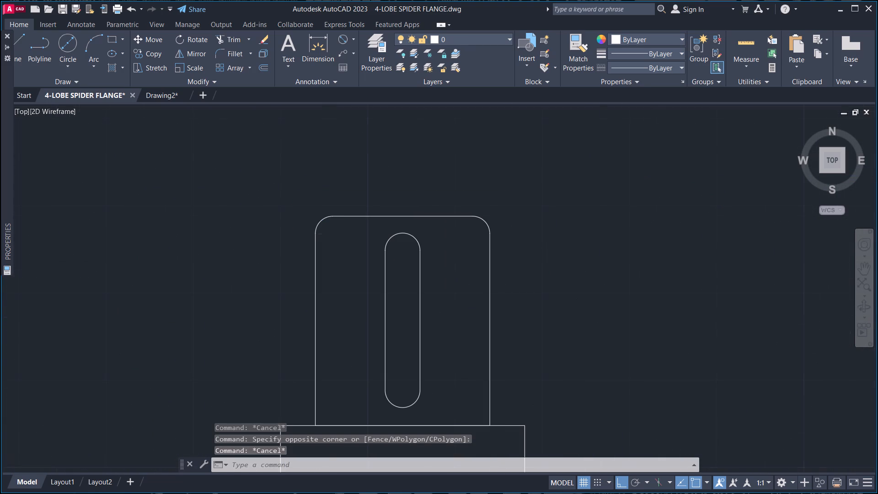
{"action": "middle_click_drag", "start_coordinate": [251, 228], "coordinate": [519, 233]}
{"action": "scroll", "coordinate": [452, 231], "scroll_direction": "down", "scroll_amount": 4}
{"action": "middle_click_drag", "start_coordinate": [370, 234], "coordinate": [413, 231]}
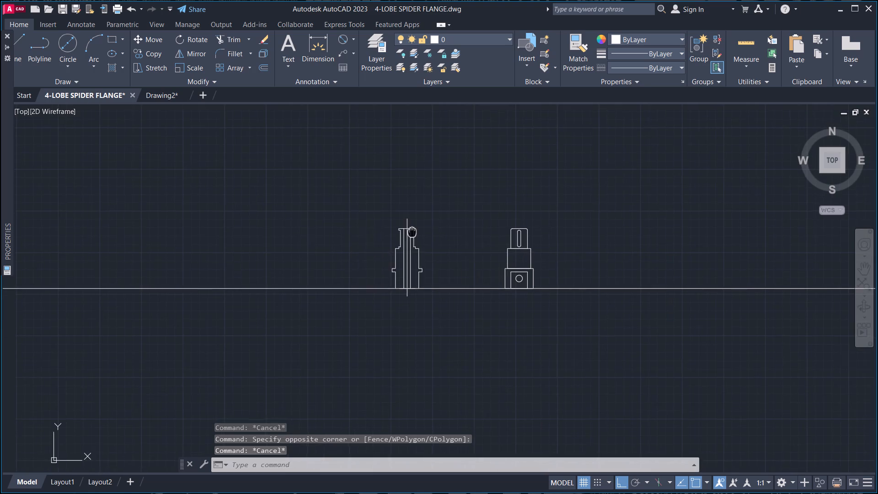
Join the front view's top edge with the end lines, lower edges and neck lines on both sides of the top flange.
{"action": "scroll", "coordinate": [412, 231], "scroll_direction": "up", "scroll_amount": 9}
{"action": "left_click_drag", "start_coordinate": [542, 223], "coordinate": [537, 216]}
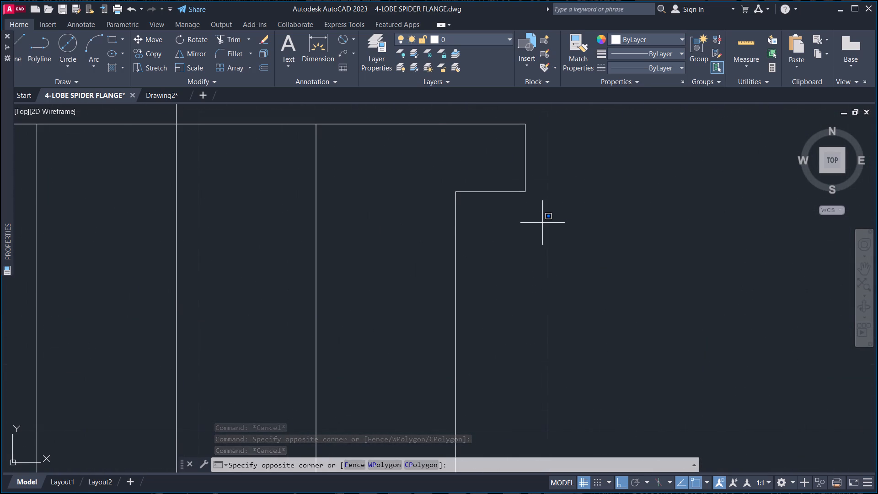
{"action": "left_click", "coordinate": [423, 118]}
{"action": "scroll", "coordinate": [411, 180], "scroll_direction": "down", "scroll_amount": 4}
{"action": "middle_click_drag", "start_coordinate": [408, 183], "coordinate": [530, 209]}
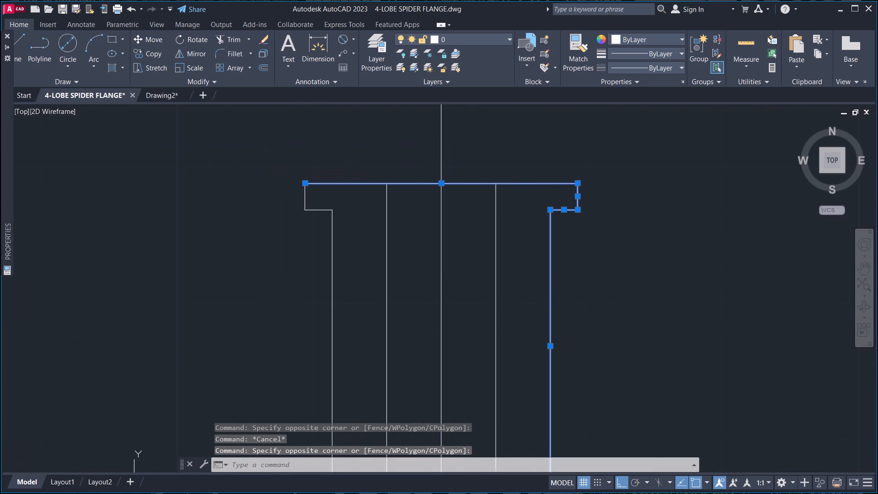
{"action": "scroll", "coordinate": [343, 188], "scroll_direction": "up", "scroll_amount": 3}
{"action": "left_click_drag", "start_coordinate": [346, 185], "coordinate": [332, 196]}
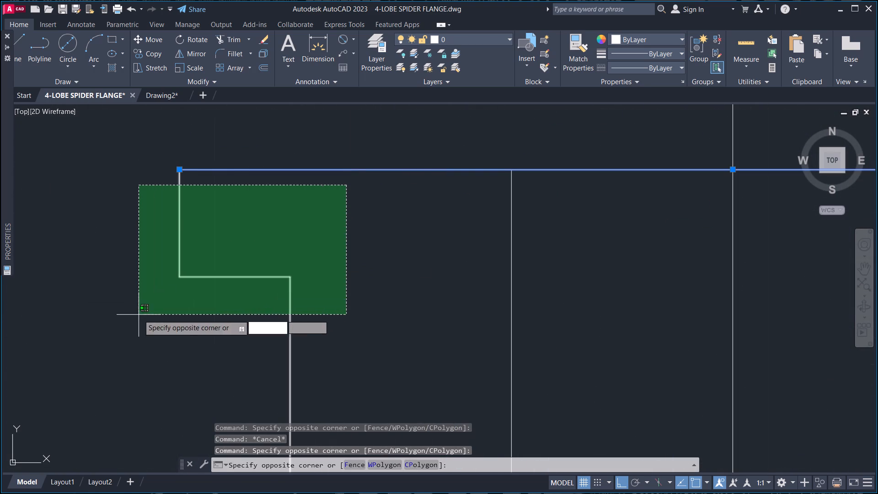
{"action": "left_click", "coordinate": [139, 315]}
{"action": "key", "text": "j"}
{"action": "key", "text": "space"}
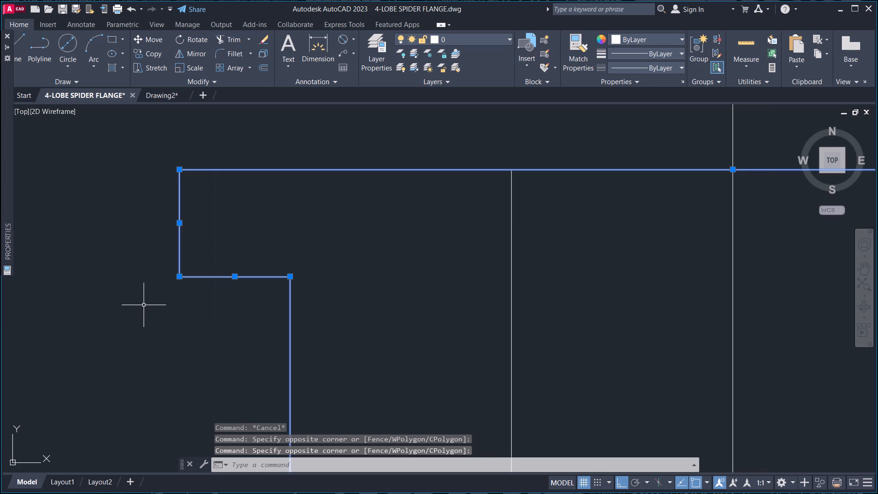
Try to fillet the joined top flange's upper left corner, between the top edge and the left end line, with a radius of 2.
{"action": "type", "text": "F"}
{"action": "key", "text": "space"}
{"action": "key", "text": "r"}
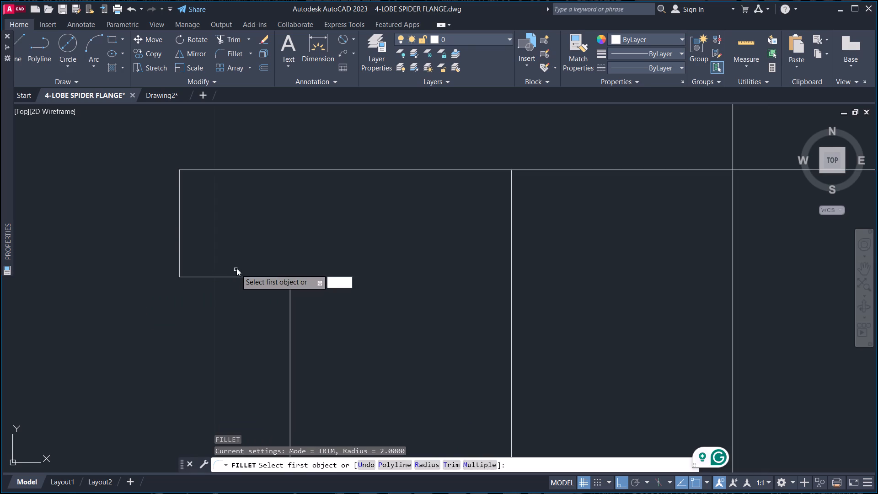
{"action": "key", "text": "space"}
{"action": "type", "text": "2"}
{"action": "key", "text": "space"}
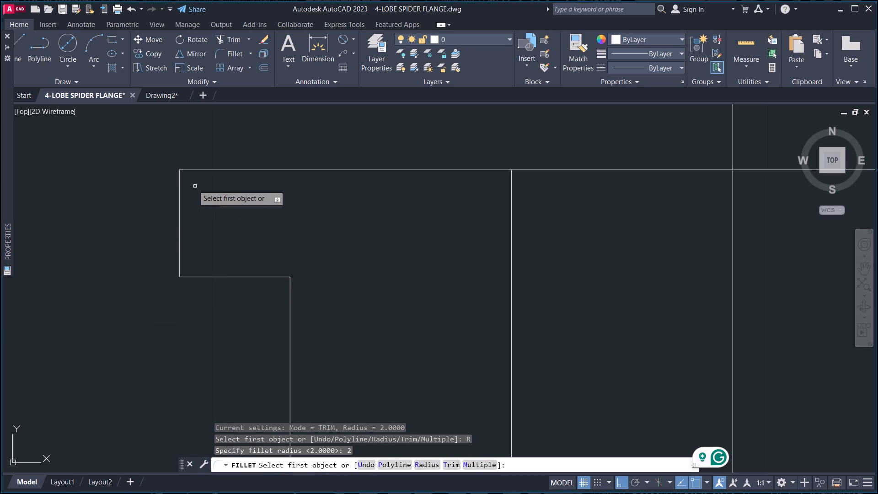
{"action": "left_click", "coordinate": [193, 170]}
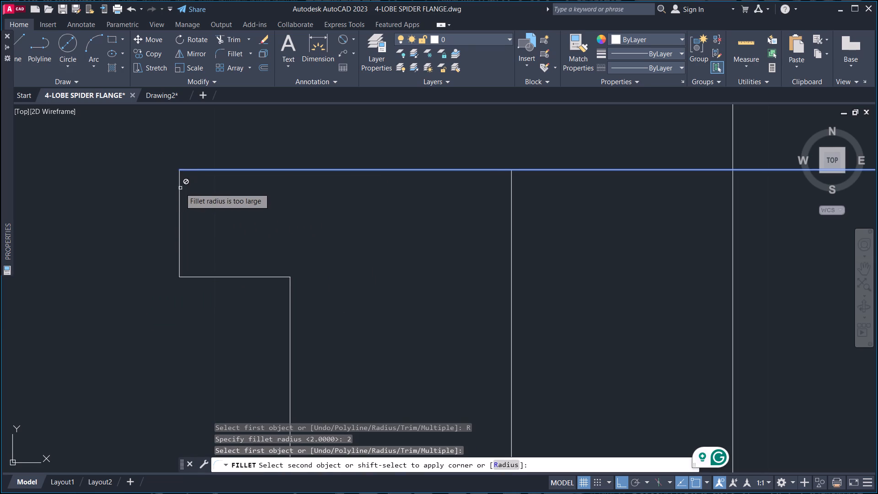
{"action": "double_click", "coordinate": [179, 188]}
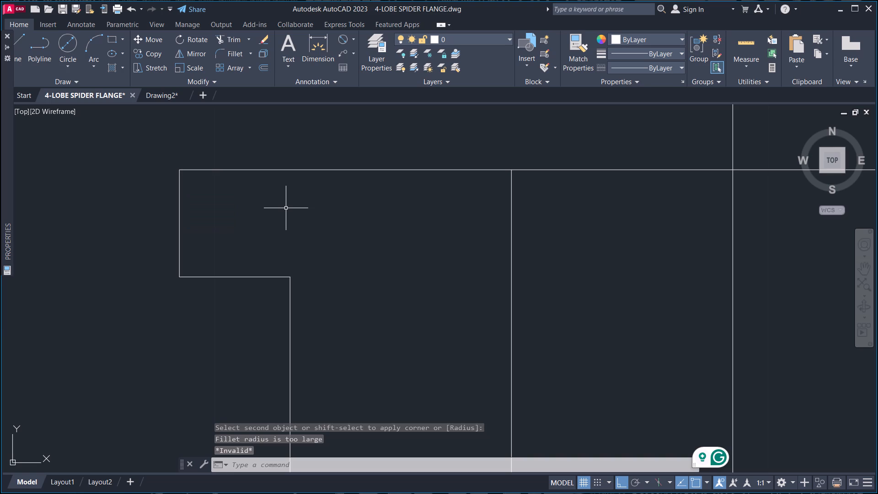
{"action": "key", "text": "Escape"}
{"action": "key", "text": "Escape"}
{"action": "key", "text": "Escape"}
Examine the front view's top flange and the stepped outline below it.
{"action": "scroll", "coordinate": [284, 209], "scroll_direction": "down", "scroll_amount": 3}
{"action": "middle_click_drag", "start_coordinate": [300, 222], "coordinate": [234, 216]}
{"action": "scroll", "coordinate": [368, 231], "scroll_direction": "down", "scroll_amount": 4}
{"action": "middle_click_drag", "start_coordinate": [449, 257], "coordinate": [400, 247]}
{"action": "scroll", "coordinate": [346, 228], "scroll_direction": "up", "scroll_amount": 4}
{"action": "middle_click_drag", "start_coordinate": [314, 228], "coordinate": [395, 254]}
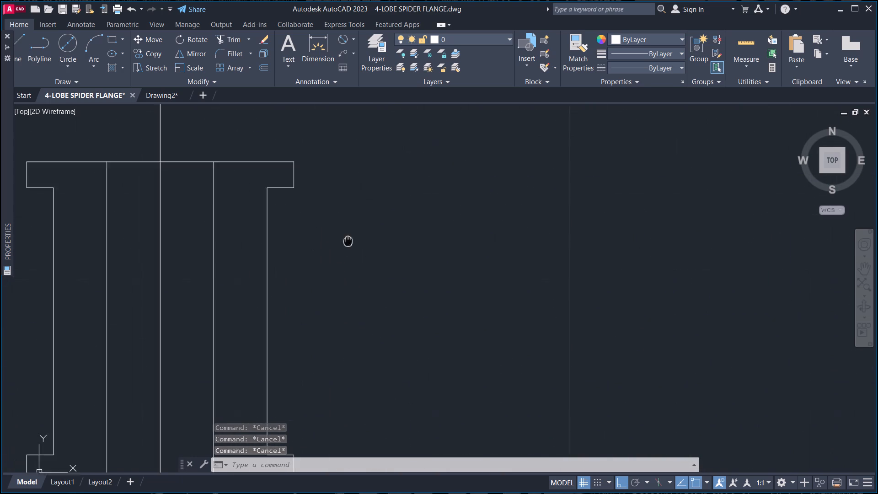
{"action": "middle_click_drag", "start_coordinate": [395, 254], "coordinate": [411, 258]}
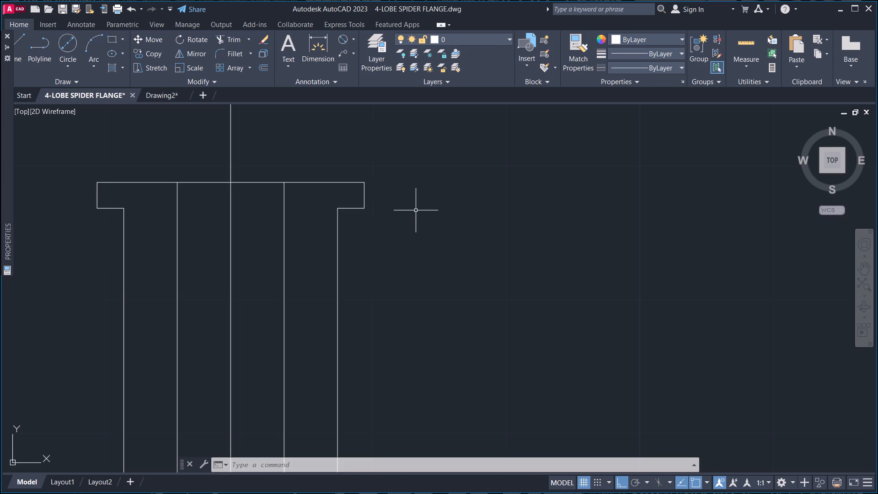
{"action": "scroll", "coordinate": [414, 213], "scroll_direction": "down", "scroll_amount": 2}
{"action": "middle_click_drag", "start_coordinate": [433, 248], "coordinate": [442, 202]}
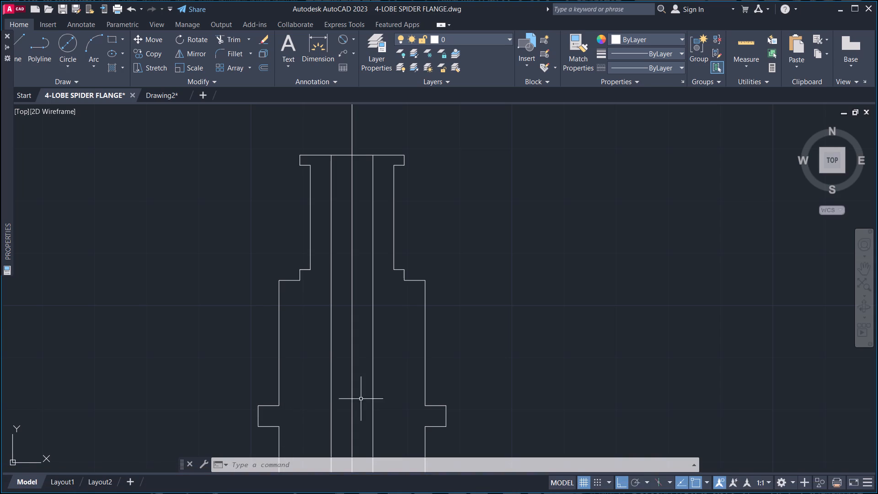
Move the front view's vertical centre line to the red centerline layer 1.
{"action": "scroll", "coordinate": [383, 338], "scroll_direction": "down", "scroll_amount": 2}
{"action": "middle_click_drag", "start_coordinate": [428, 353], "coordinate": [412, 313]}
{"action": "scroll", "coordinate": [366, 215], "scroll_direction": "up", "scroll_amount": 1}
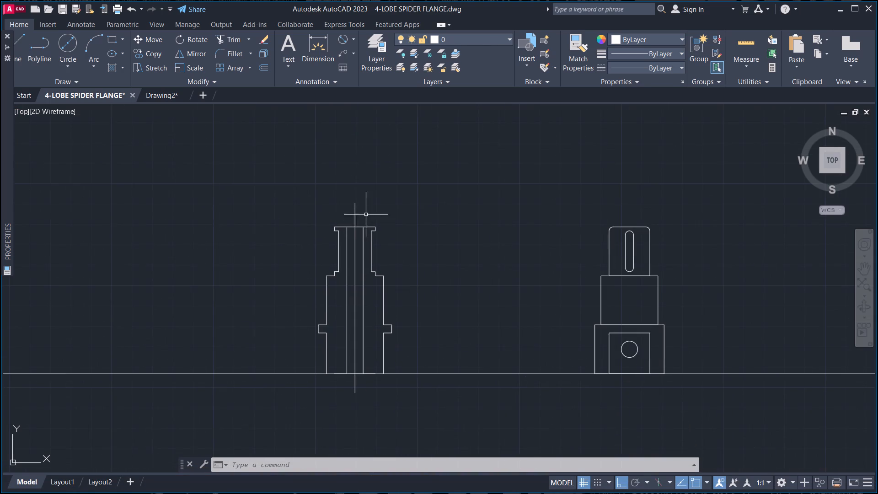
{"action": "scroll", "coordinate": [366, 215], "scroll_direction": "up", "scroll_amount": 2}
{"action": "left_click_drag", "start_coordinate": [366, 213], "coordinate": [348, 213]}
{"action": "left_click", "coordinate": [230, 199]}
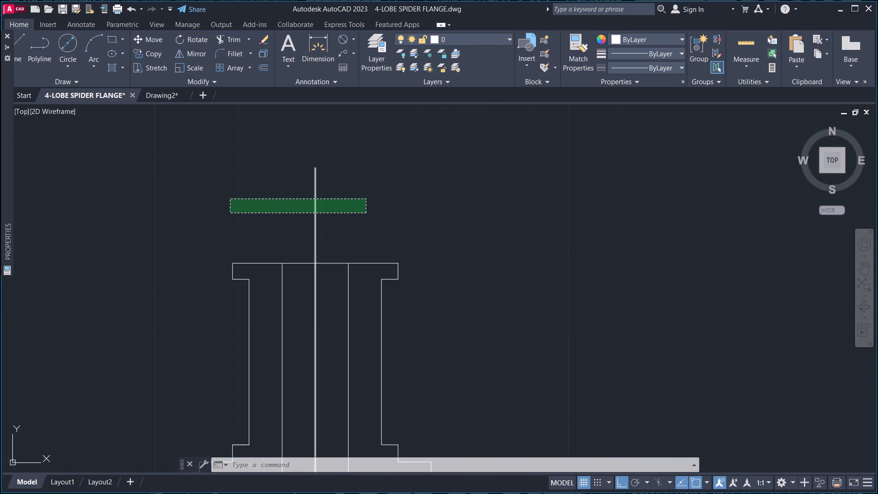
{"action": "left_click", "coordinate": [457, 40]}
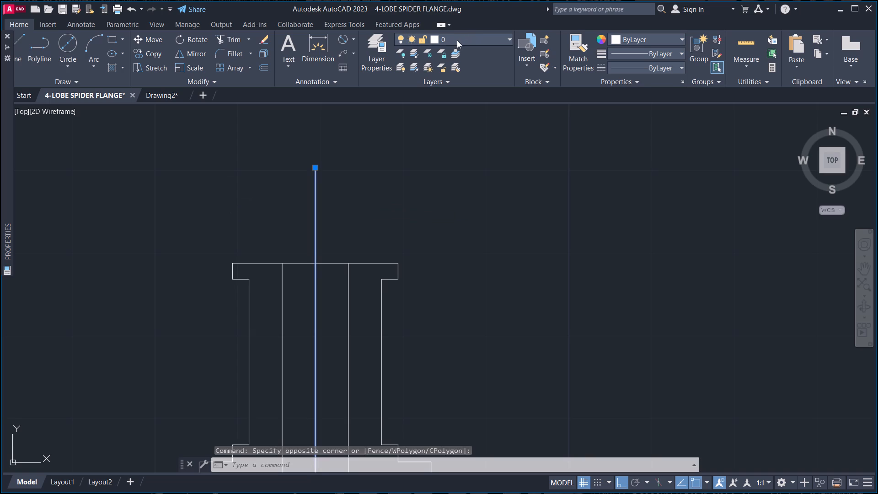
{"action": "left_click", "coordinate": [445, 67]}
{"action": "scroll", "coordinate": [437, 203], "scroll_direction": "down", "scroll_amount": 4}
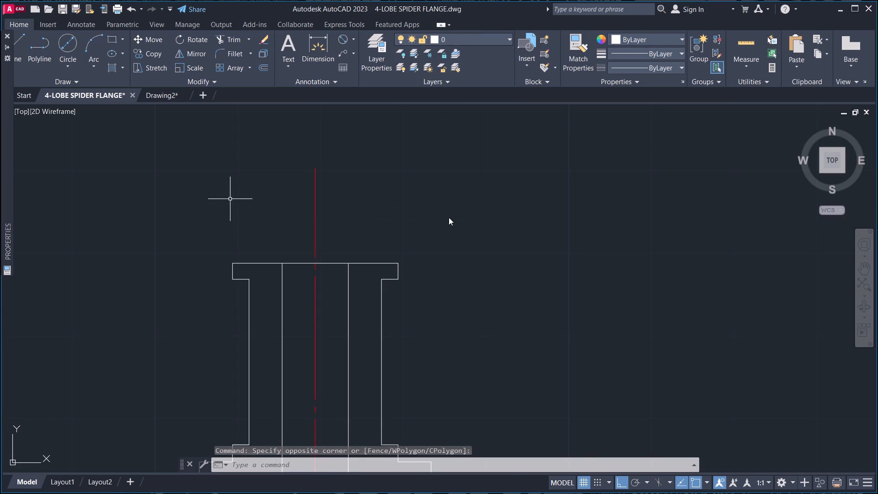
{"action": "scroll", "coordinate": [490, 246], "scroll_direction": "down", "scroll_amount": 4}
{"action": "middle_click_drag", "start_coordinate": [518, 261], "coordinate": [462, 261]}
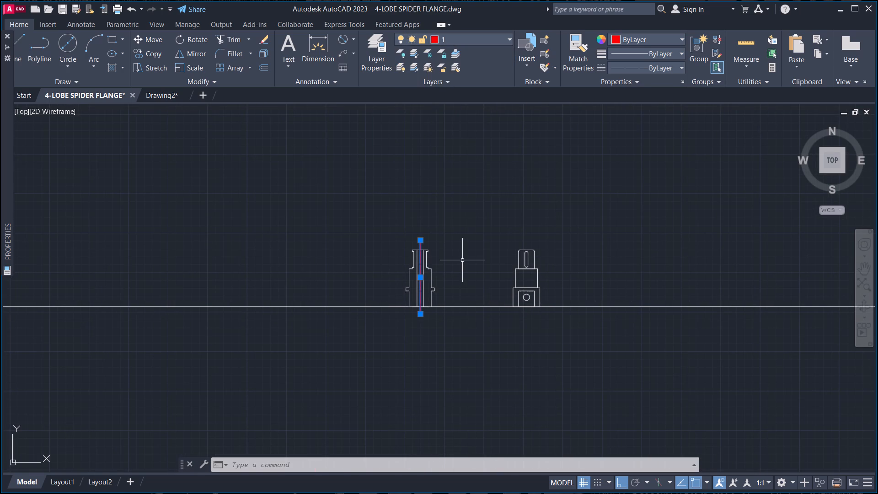
{"action": "key", "text": "Escape"}
{"action": "key", "text": "Escape"}
{"action": "key", "text": "Escape"}
Save the drawing.
{"action": "scroll", "coordinate": [437, 258], "scroll_direction": "up", "scroll_amount": 3}
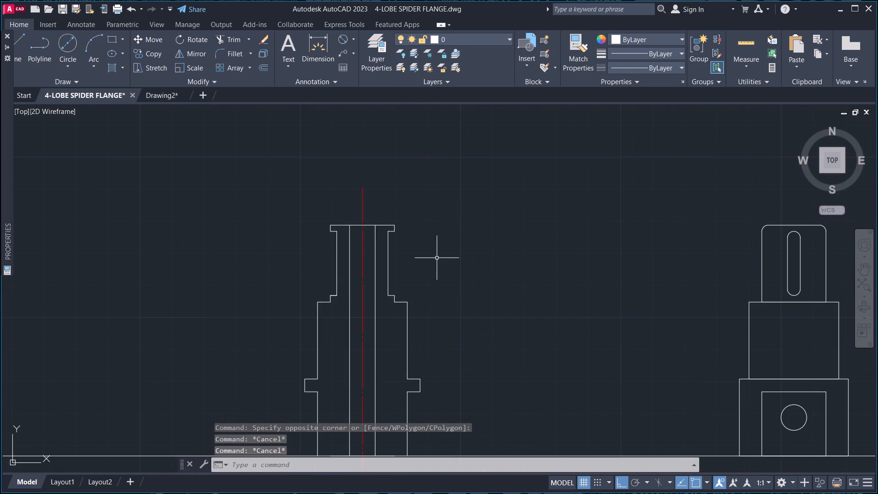
{"action": "scroll", "coordinate": [437, 258], "scroll_direction": "down", "scroll_amount": 1}
{"action": "middle_click_drag", "start_coordinate": [480, 304], "coordinate": [428, 252]}
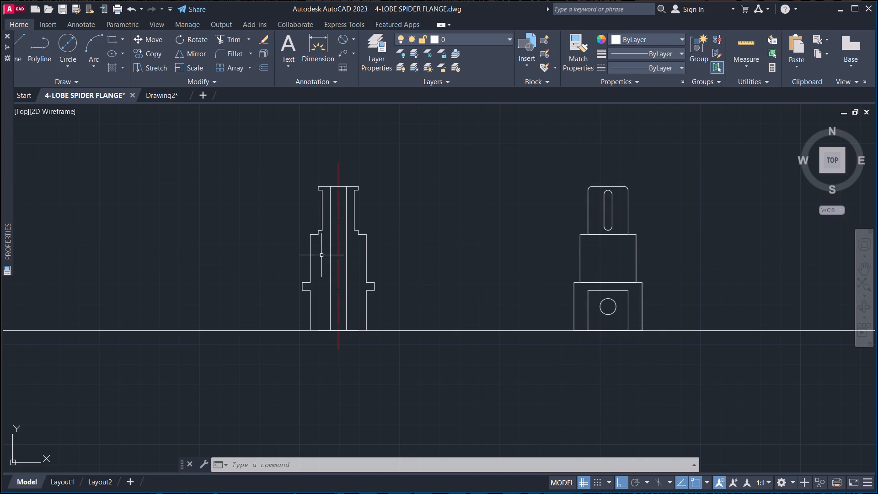
{"action": "key", "text": "ctrl+s"}
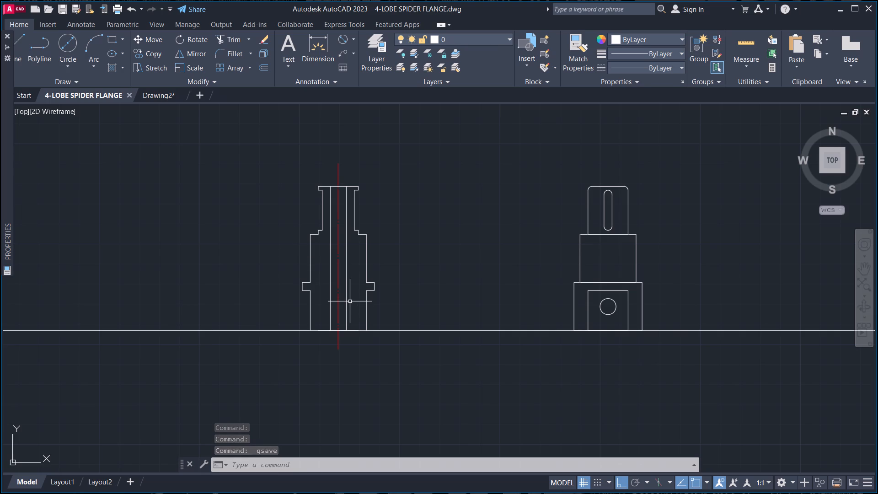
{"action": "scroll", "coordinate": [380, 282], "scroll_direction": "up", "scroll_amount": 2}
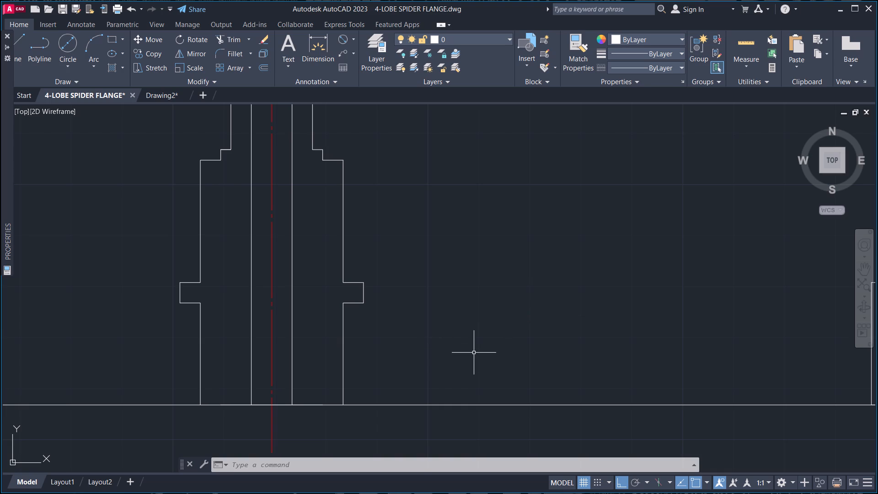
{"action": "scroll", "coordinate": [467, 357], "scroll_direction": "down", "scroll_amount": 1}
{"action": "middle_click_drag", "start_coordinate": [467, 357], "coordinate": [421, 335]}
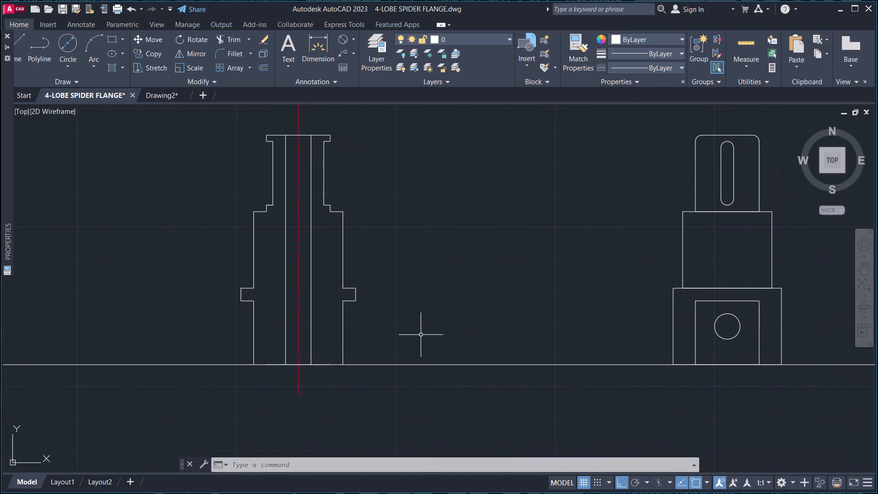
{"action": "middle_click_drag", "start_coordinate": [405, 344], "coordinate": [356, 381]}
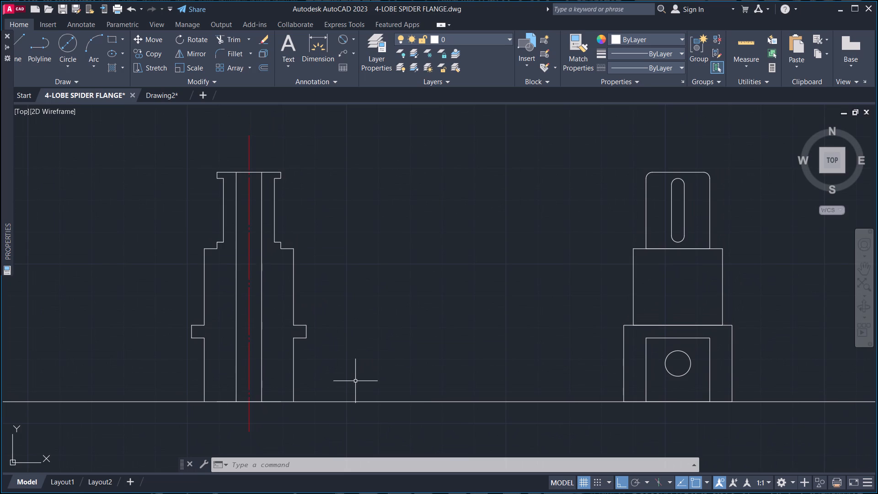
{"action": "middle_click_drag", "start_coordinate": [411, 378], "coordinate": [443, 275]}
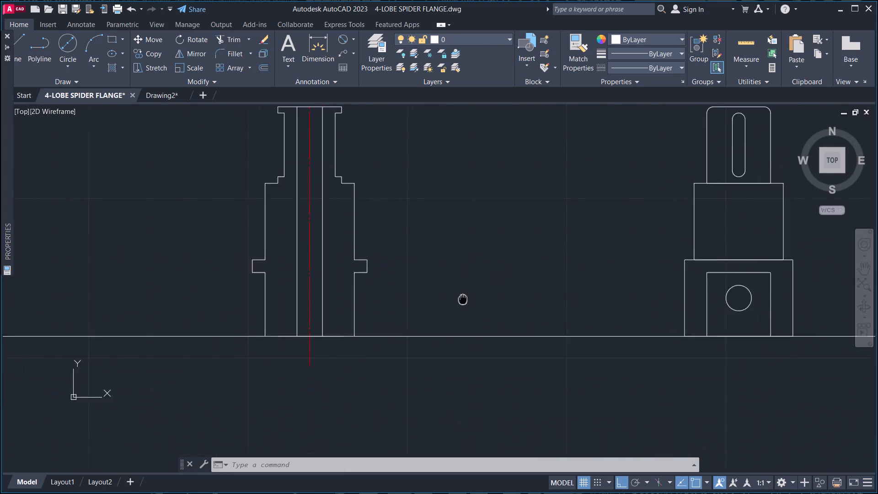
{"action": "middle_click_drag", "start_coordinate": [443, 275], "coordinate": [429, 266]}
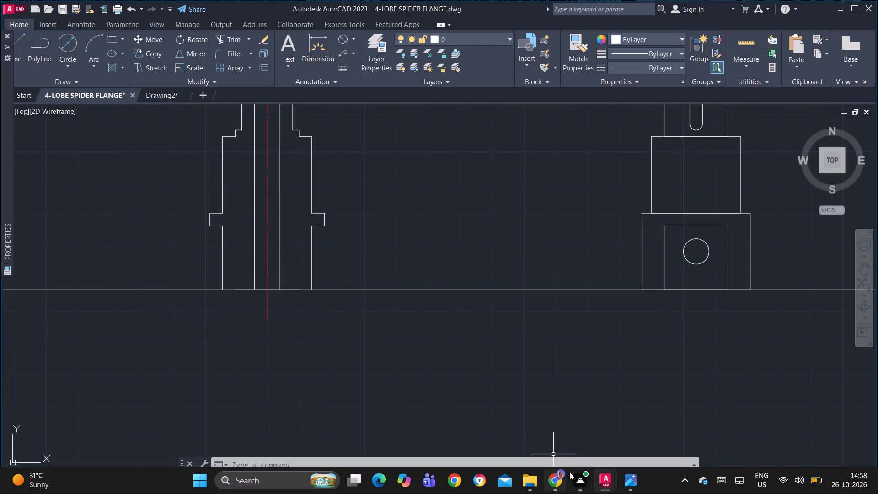
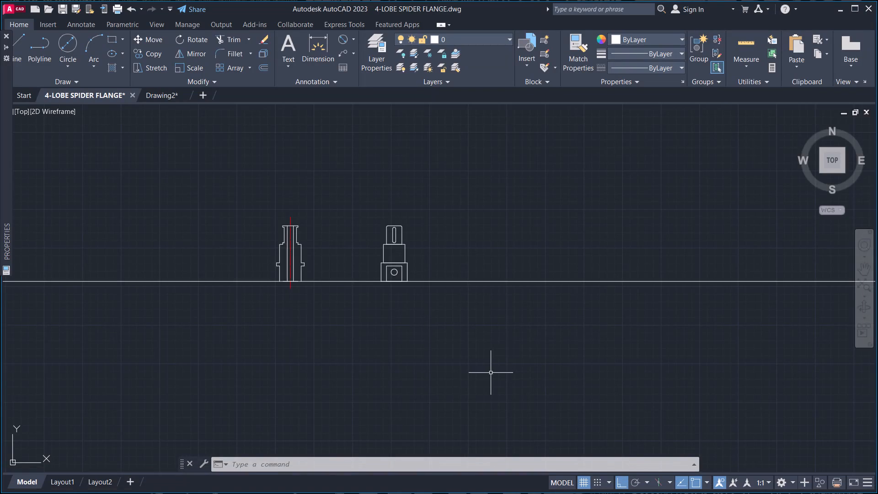
Examine the front and side views, comparing the stepped outline and centre line of the front view with the side view.
{"action": "middle_click_drag", "start_coordinate": [525, 366], "coordinate": [605, 347]}
{"action": "middle_click_drag", "start_coordinate": [529, 301], "coordinate": [427, 354]}
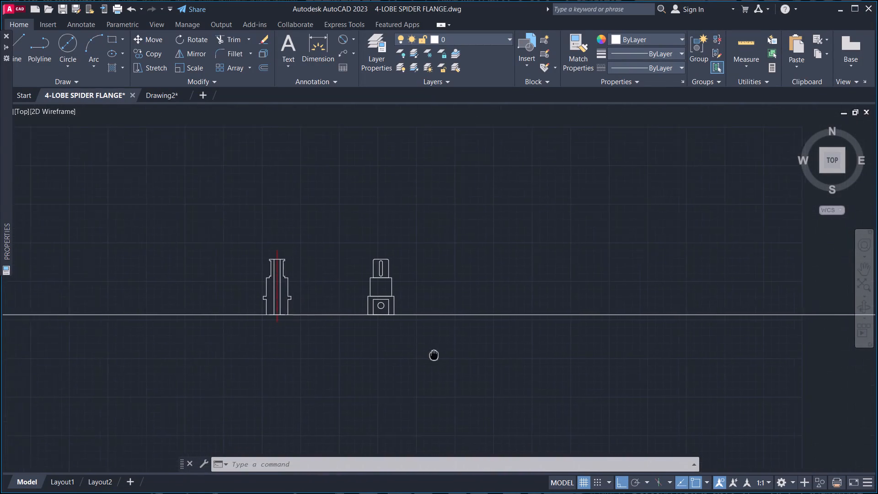
{"action": "middle_click_drag", "start_coordinate": [427, 354], "coordinate": [425, 354]}
{"action": "scroll", "coordinate": [310, 322], "scroll_direction": "up", "scroll_amount": 3}
{"action": "middle_click_drag", "start_coordinate": [283, 292], "coordinate": [494, 397]}
{"action": "scroll", "coordinate": [398, 318], "scroll_direction": "up", "scroll_amount": 1}
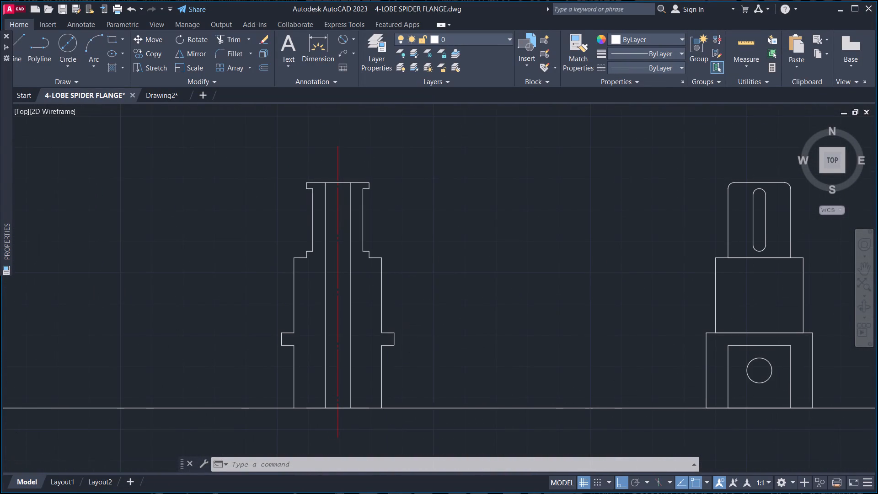
{"action": "scroll", "coordinate": [417, 307], "scroll_direction": "down", "scroll_amount": 2}
{"action": "middle_click_drag", "start_coordinate": [472, 297], "coordinate": [499, 298]}
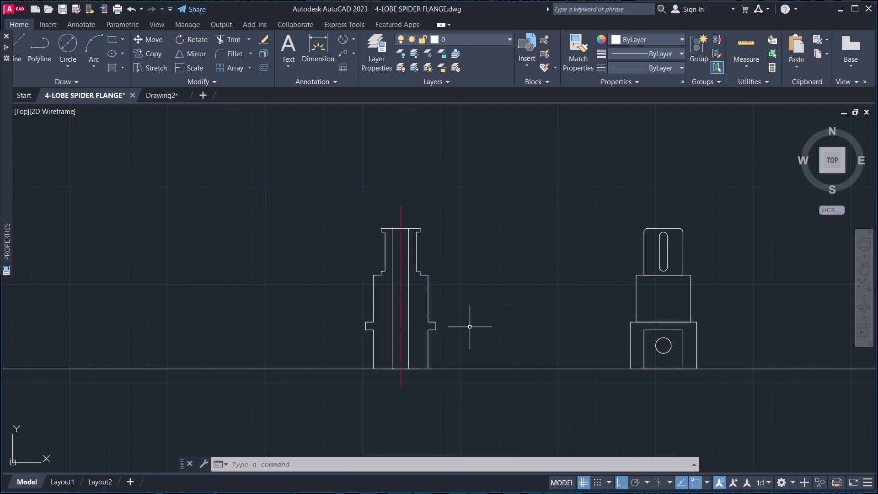
{"action": "middle_click_drag", "start_coordinate": [504, 342], "coordinate": [338, 333]}
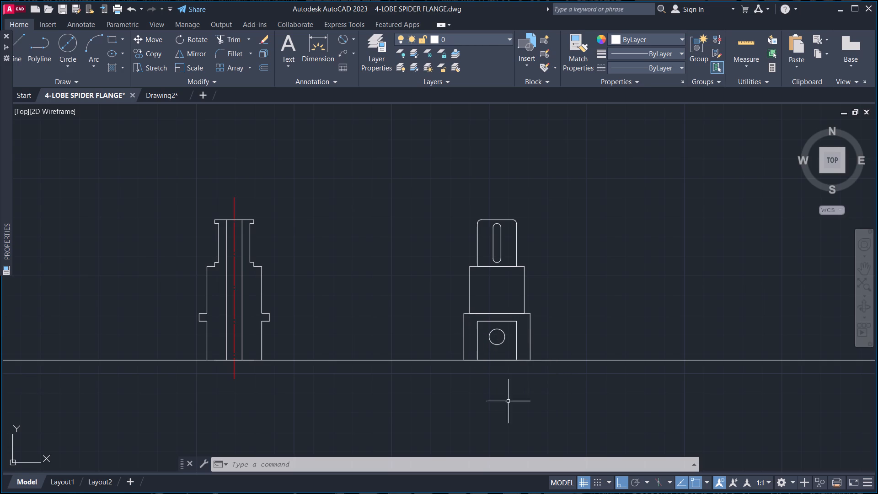
{"action": "middle_click_drag", "start_coordinate": [446, 357], "coordinate": [369, 260]}
{"action": "scroll", "coordinate": [471, 357], "scroll_direction": "down", "scroll_amount": 2}
{"action": "middle_click_drag", "start_coordinate": [497, 335], "coordinate": [420, 335]}
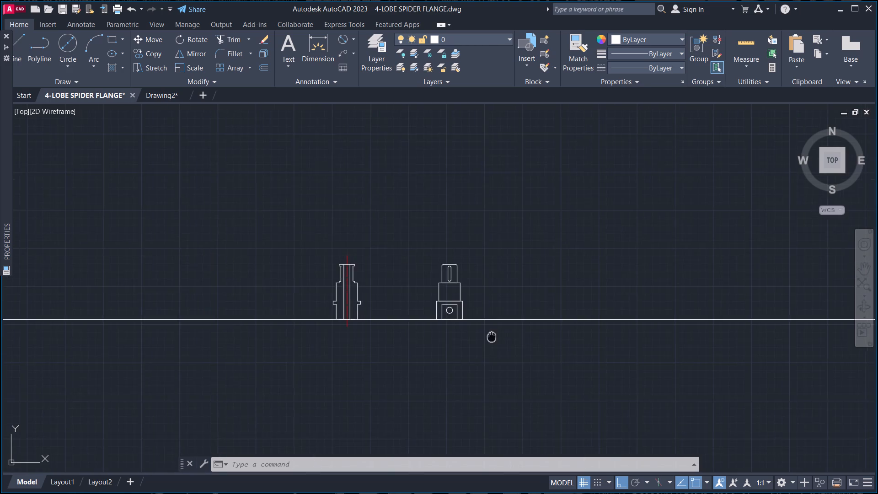
{"action": "middle_click_drag", "start_coordinate": [420, 335], "coordinate": [358, 336]}
{"action": "scroll", "coordinate": [252, 294], "scroll_direction": "up", "scroll_amount": 4}
{"action": "middle_click_drag", "start_coordinate": [200, 293], "coordinate": [519, 329]}
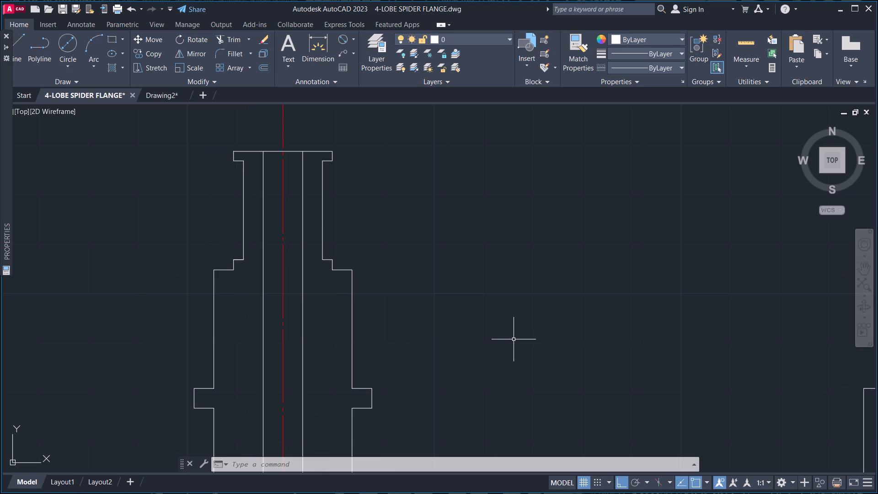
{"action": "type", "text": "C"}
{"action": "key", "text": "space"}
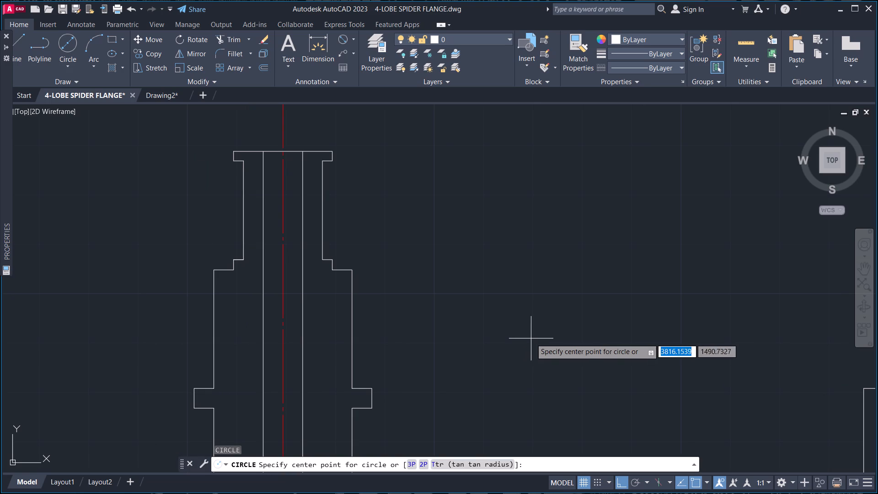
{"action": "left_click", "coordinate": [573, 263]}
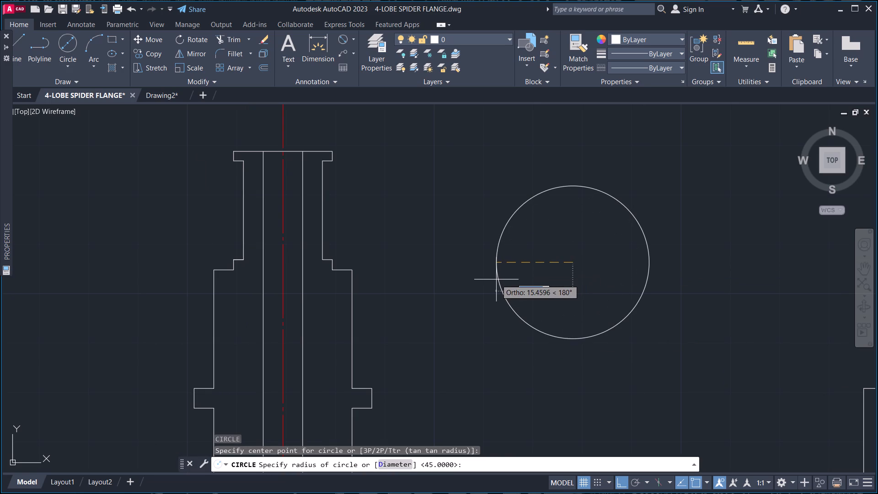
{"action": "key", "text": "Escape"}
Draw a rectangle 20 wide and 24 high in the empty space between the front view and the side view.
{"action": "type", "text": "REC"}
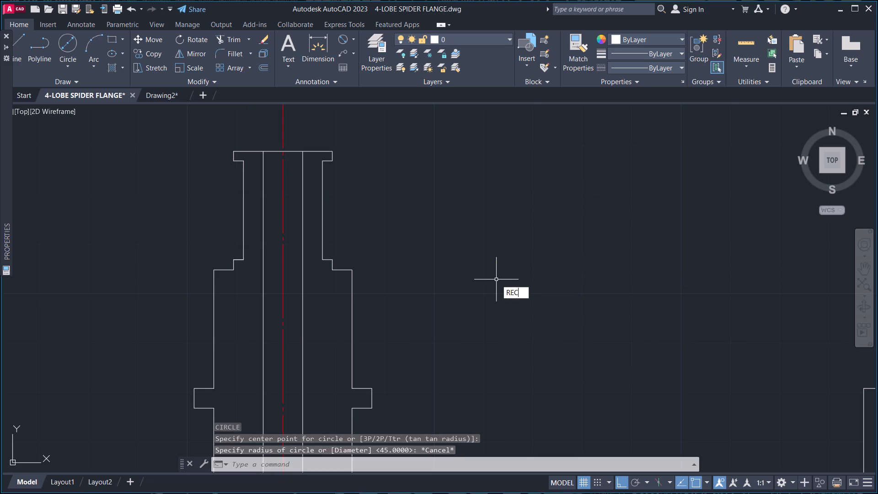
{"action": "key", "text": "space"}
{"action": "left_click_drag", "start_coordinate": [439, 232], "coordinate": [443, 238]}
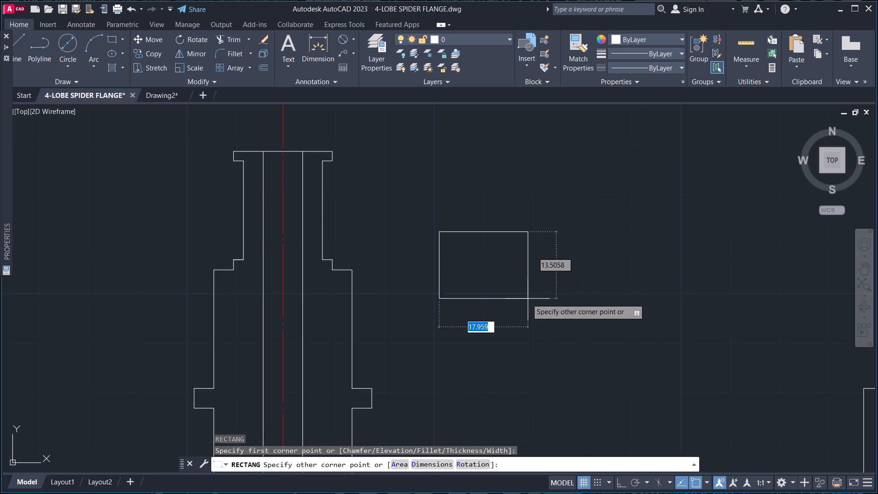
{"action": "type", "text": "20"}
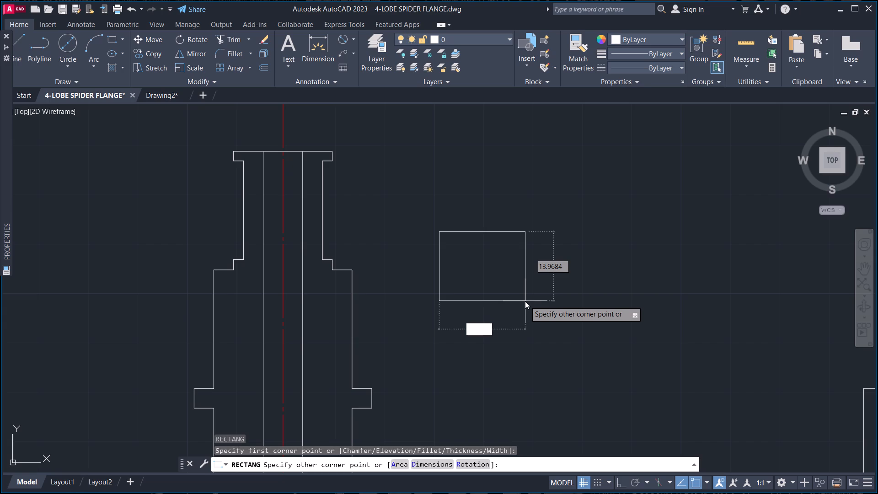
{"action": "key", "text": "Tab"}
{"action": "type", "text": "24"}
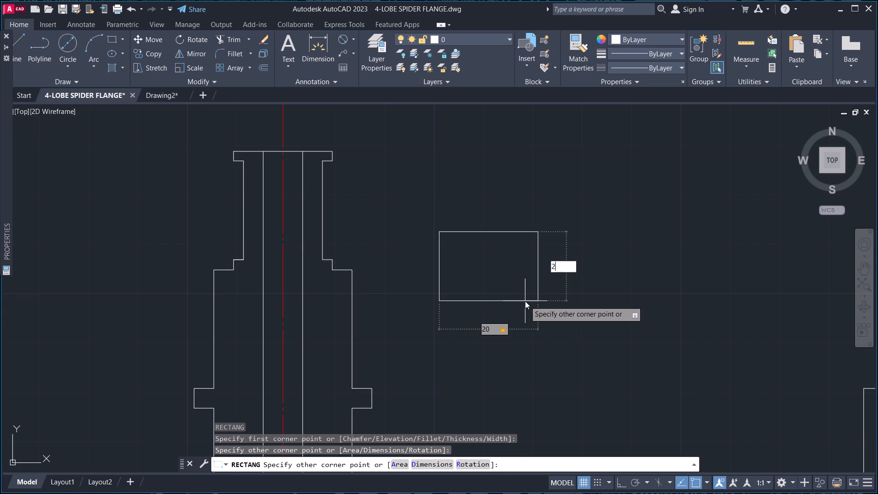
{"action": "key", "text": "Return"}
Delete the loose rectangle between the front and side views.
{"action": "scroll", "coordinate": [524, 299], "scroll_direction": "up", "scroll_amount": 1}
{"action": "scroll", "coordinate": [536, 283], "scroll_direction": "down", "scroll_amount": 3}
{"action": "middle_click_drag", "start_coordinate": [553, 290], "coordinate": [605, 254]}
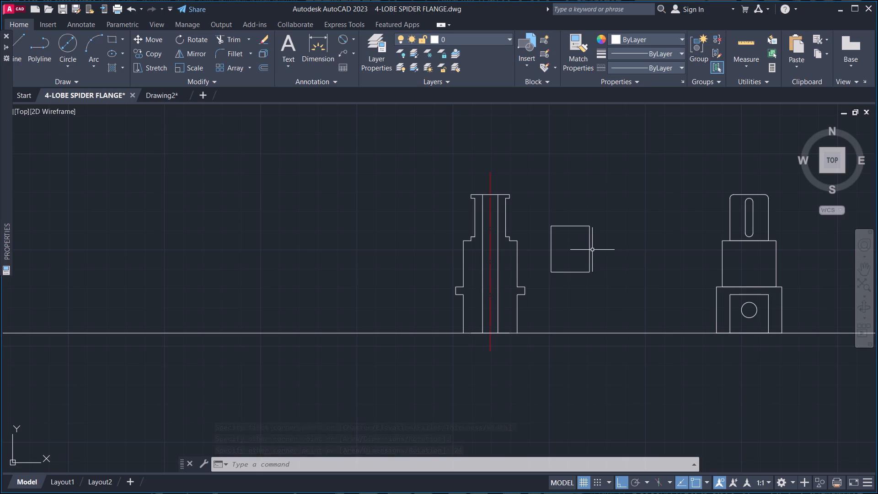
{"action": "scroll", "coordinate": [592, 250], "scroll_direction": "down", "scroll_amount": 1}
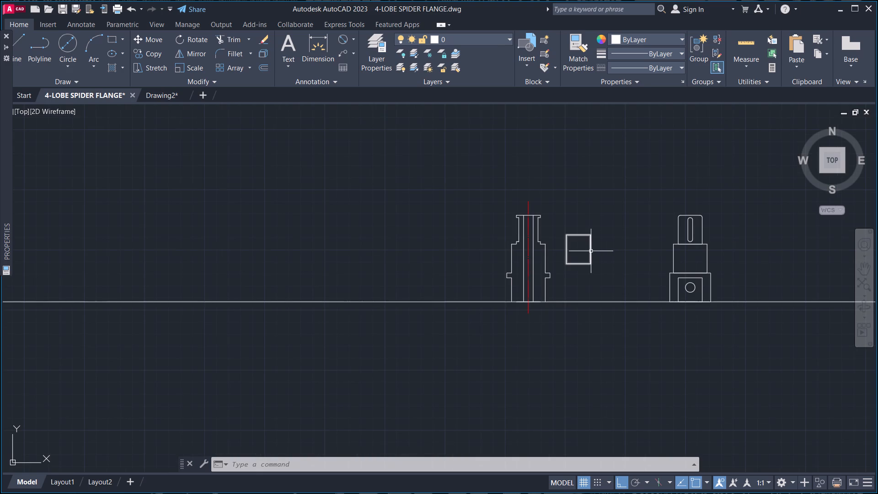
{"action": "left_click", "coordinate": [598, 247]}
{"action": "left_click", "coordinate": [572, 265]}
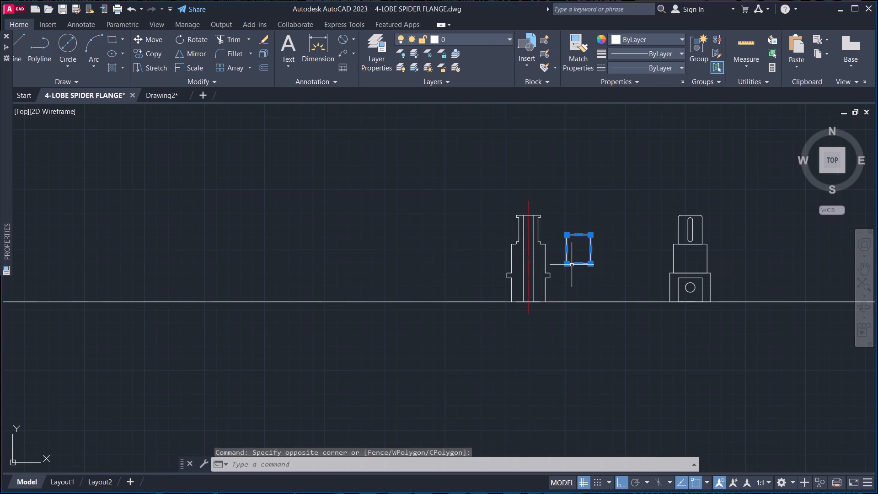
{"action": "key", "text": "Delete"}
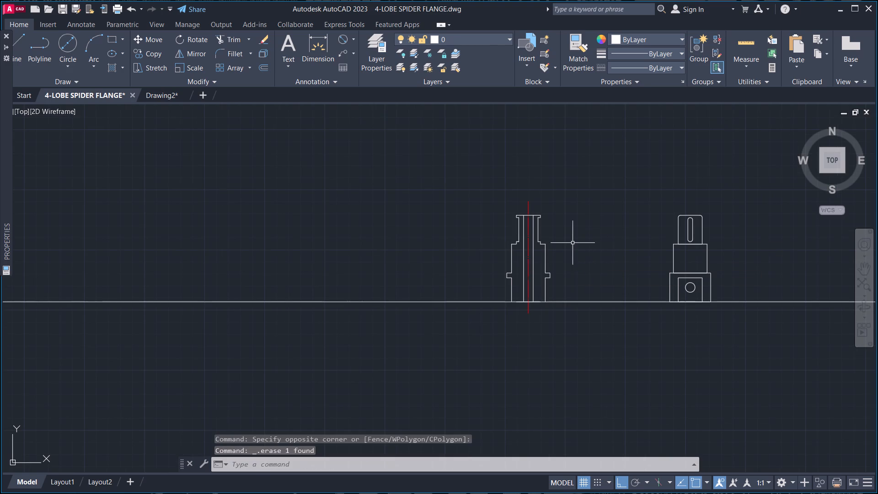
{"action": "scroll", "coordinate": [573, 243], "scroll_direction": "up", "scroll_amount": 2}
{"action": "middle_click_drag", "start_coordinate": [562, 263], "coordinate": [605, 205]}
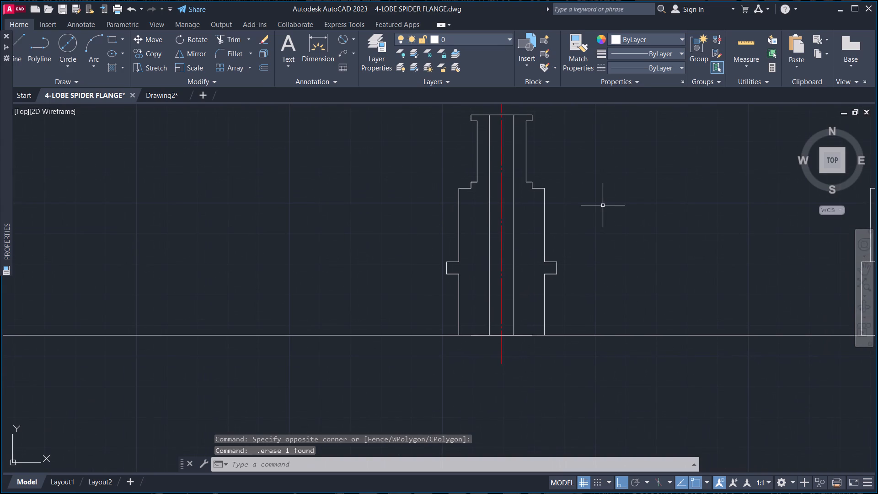
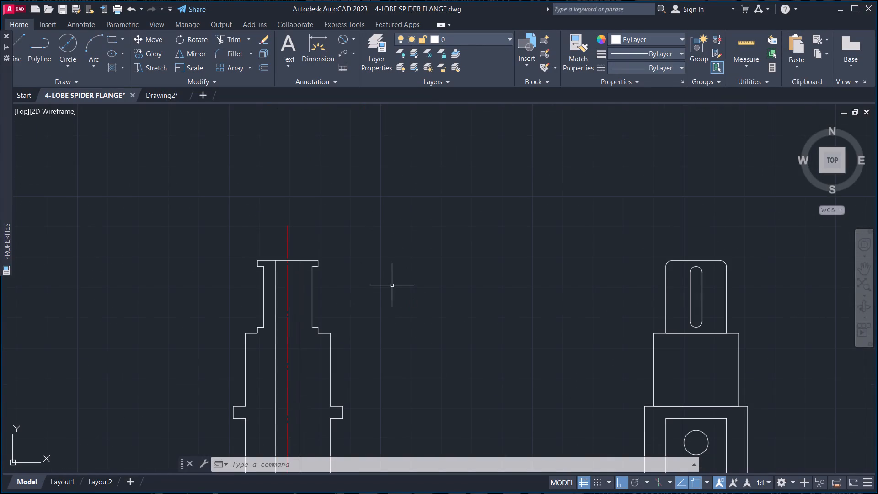
Examine the front and side views standing on the common base line, including the side view's slot, hole and stepped blocks.
{"action": "middle_click_drag", "start_coordinate": [439, 258], "coordinate": [482, 198]}
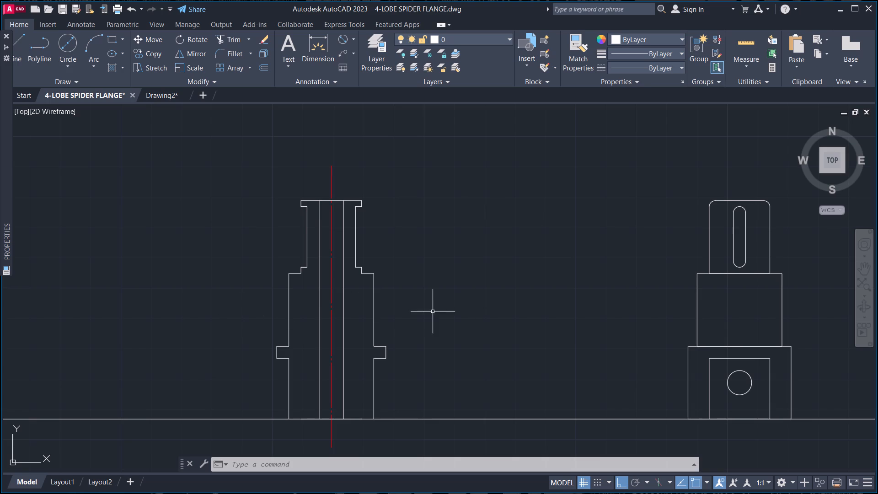
{"action": "middle_click_drag", "start_coordinate": [493, 322], "coordinate": [454, 273]}
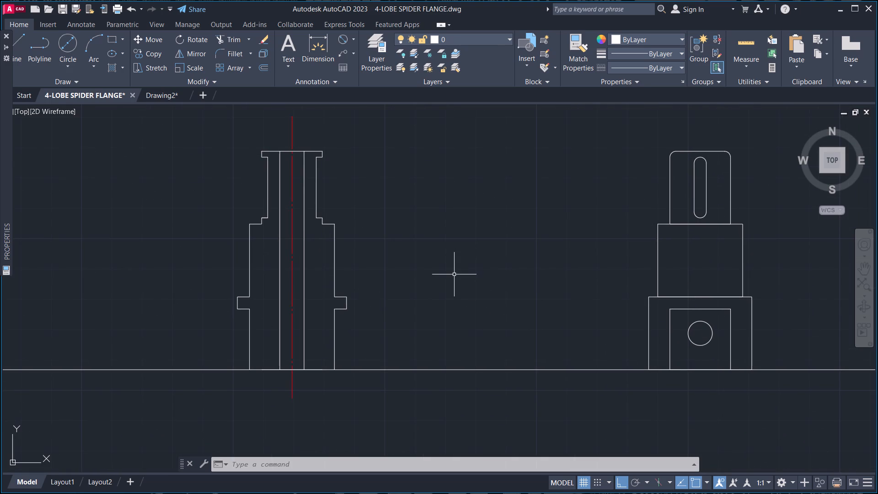
{"action": "scroll", "coordinate": [454, 274], "scroll_direction": "down", "scroll_amount": 2}
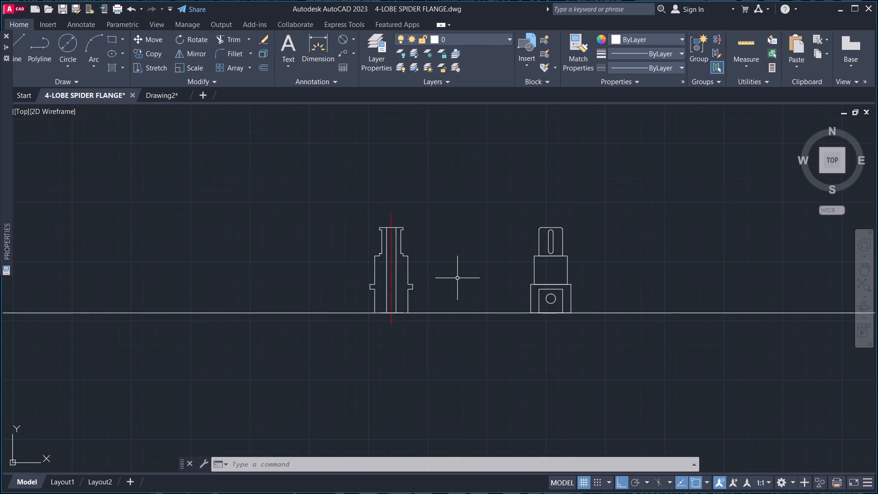
{"action": "middle_click_drag", "start_coordinate": [450, 291], "coordinate": [379, 293]}
{"action": "scroll", "coordinate": [379, 293], "scroll_direction": "up", "scroll_amount": 2}
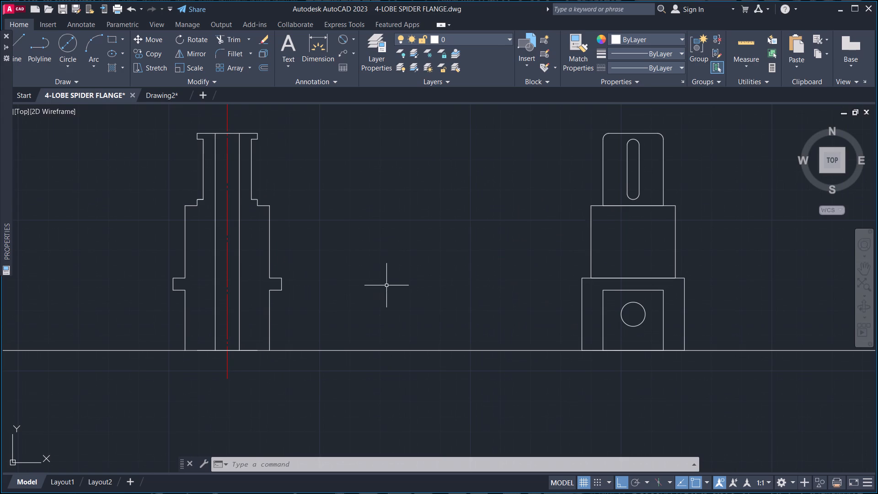
{"action": "middle_click_drag", "start_coordinate": [394, 280], "coordinate": [406, 313]}
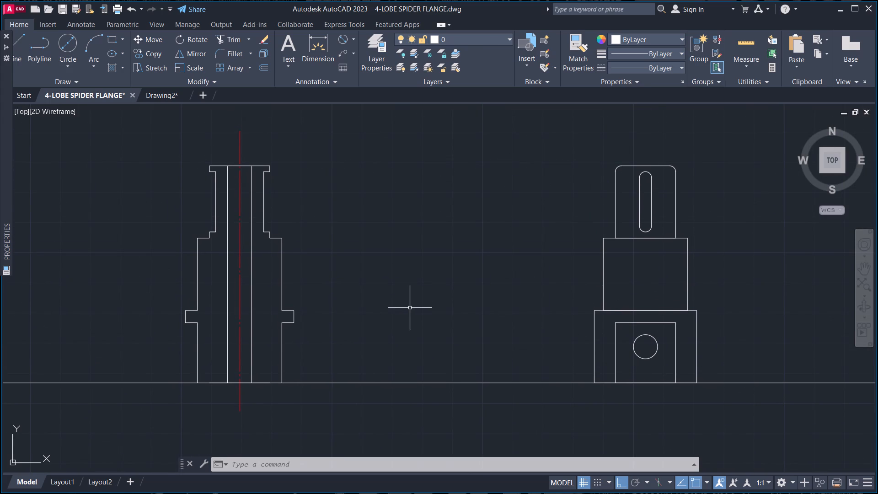
{"action": "scroll", "coordinate": [508, 309], "scroll_direction": "down", "scroll_amount": 1}
{"action": "middle_click_drag", "start_coordinate": [525, 313], "coordinate": [428, 227]}
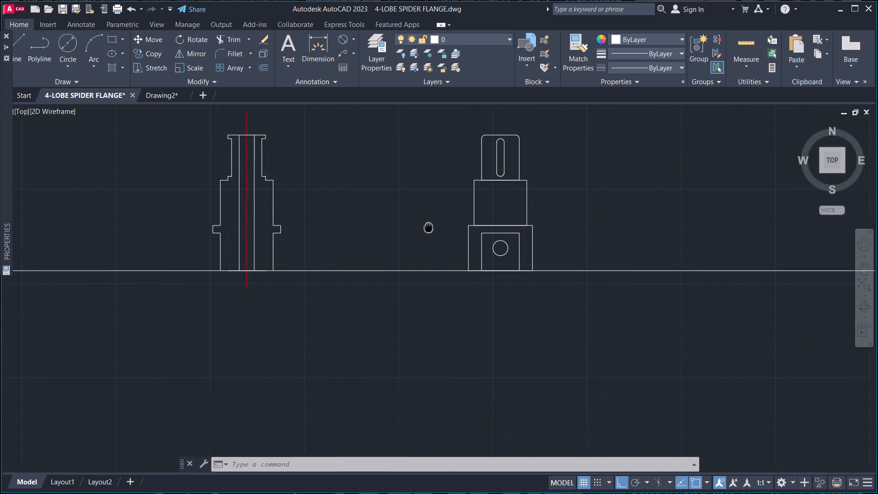
{"action": "middle_click_drag", "start_coordinate": [428, 227], "coordinate": [428, 228]}
{"action": "middle_click_drag", "start_coordinate": [554, 300], "coordinate": [503, 288]}
{"action": "middle_click_drag", "start_coordinate": [588, 308], "coordinate": [610, 349]}
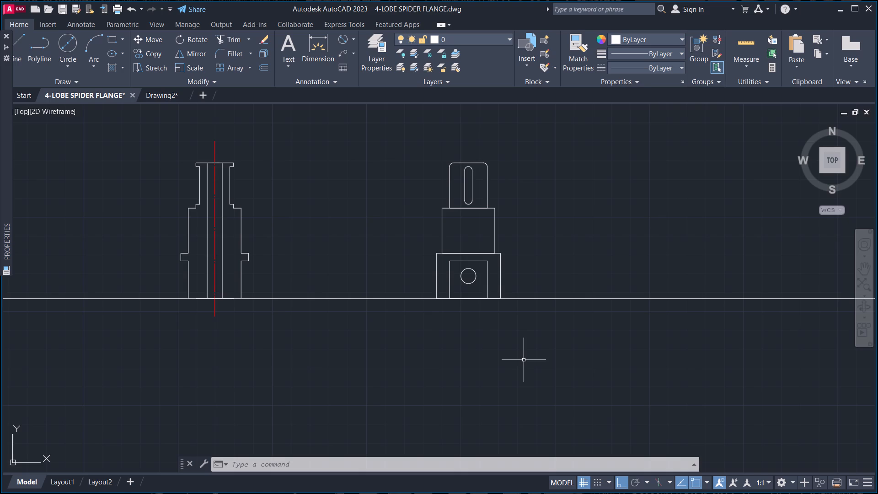
{"action": "middle_click_drag", "start_coordinate": [589, 350], "coordinate": [588, 350]}
{"action": "middle_click_drag", "start_coordinate": [588, 350], "coordinate": [507, 338]}
{"action": "scroll", "coordinate": [373, 231], "scroll_direction": "up", "scroll_amount": 2}
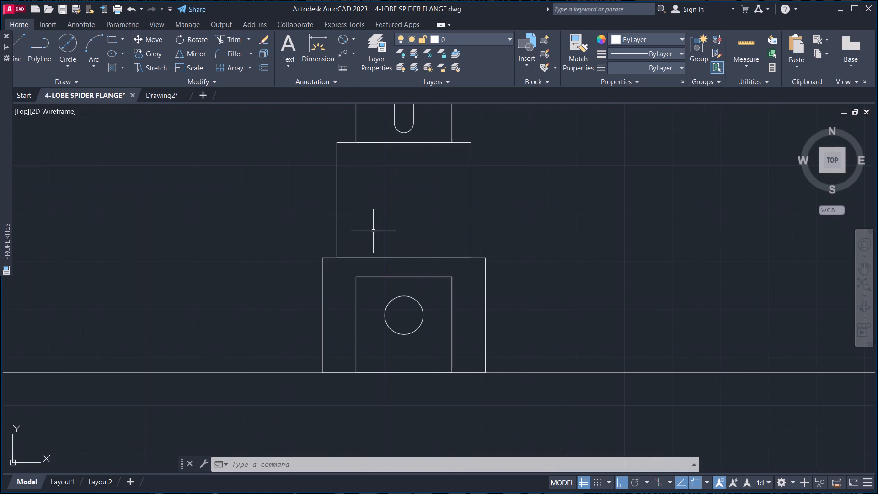
{"action": "middle_click_drag", "start_coordinate": [410, 270], "coordinate": [498, 306]}
{"action": "scroll", "coordinate": [459, 268], "scroll_direction": "down", "scroll_amount": 3}
{"action": "middle_click_drag", "start_coordinate": [394, 267], "coordinate": [455, 251]}
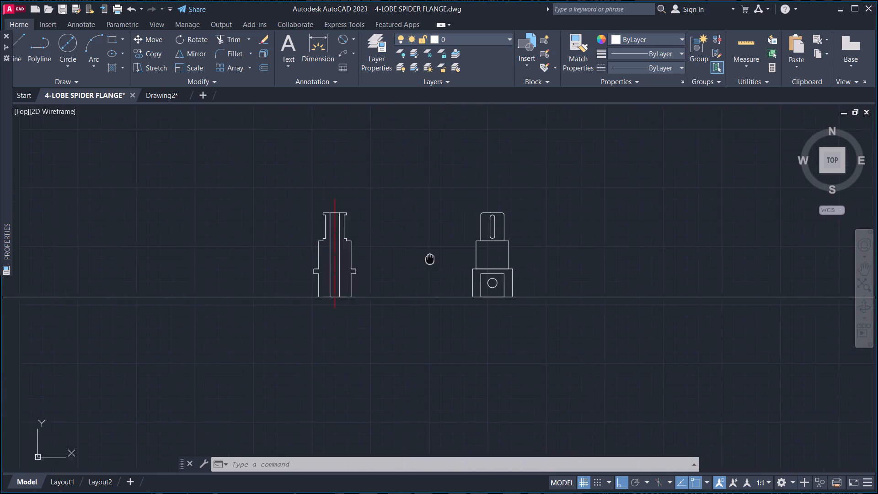
{"action": "middle_click_drag", "start_coordinate": [455, 251], "coordinate": [478, 244]}
{"action": "middle_click_drag", "start_coordinate": [420, 271], "coordinate": [420, 237]}
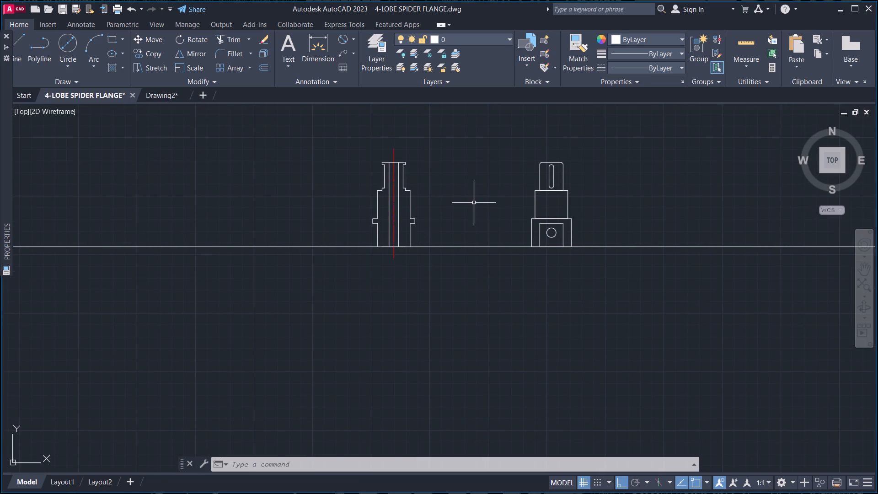
{"action": "middle_click_drag", "start_coordinate": [444, 223], "coordinate": [391, 238]}
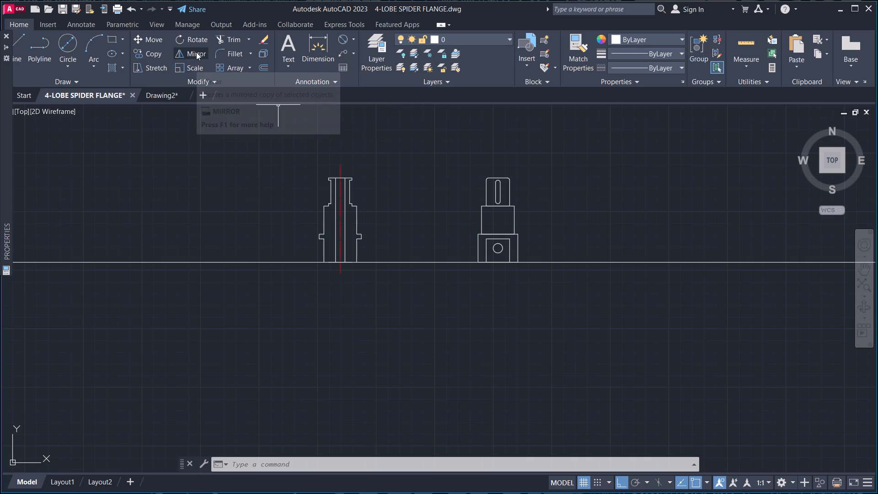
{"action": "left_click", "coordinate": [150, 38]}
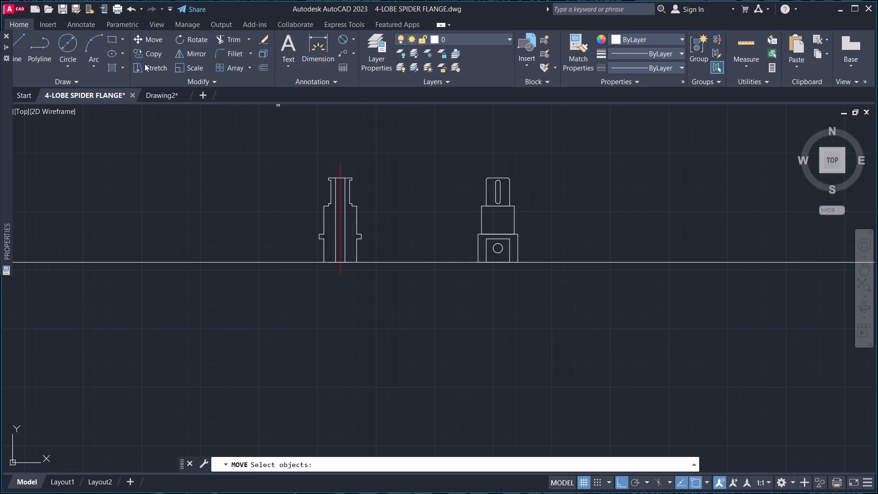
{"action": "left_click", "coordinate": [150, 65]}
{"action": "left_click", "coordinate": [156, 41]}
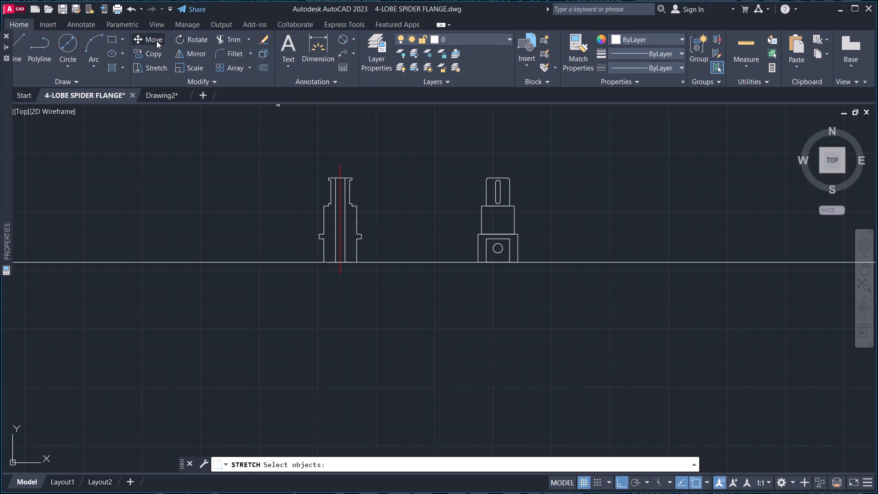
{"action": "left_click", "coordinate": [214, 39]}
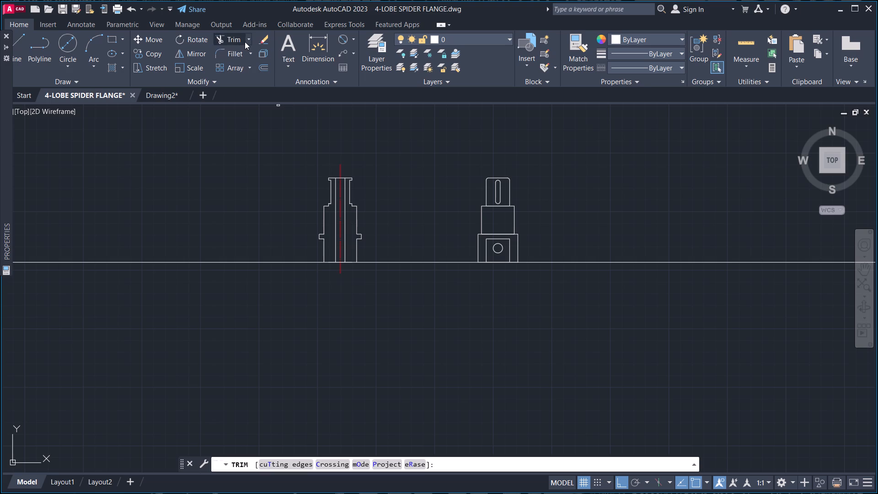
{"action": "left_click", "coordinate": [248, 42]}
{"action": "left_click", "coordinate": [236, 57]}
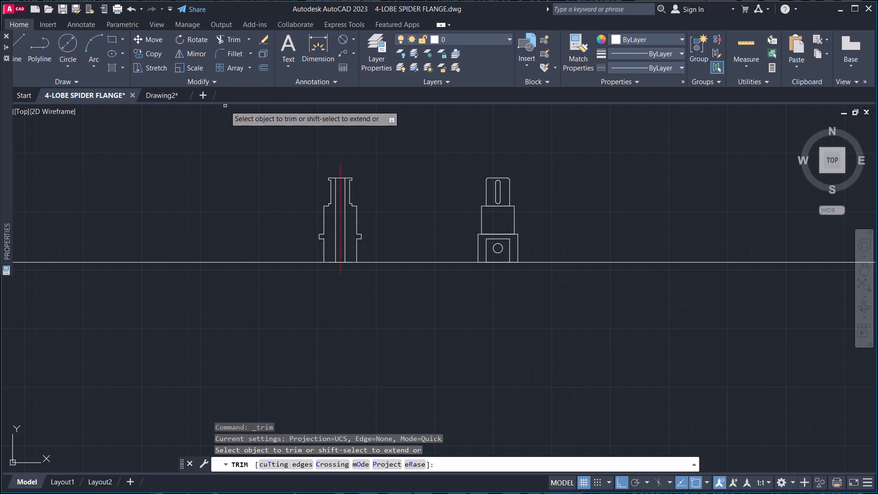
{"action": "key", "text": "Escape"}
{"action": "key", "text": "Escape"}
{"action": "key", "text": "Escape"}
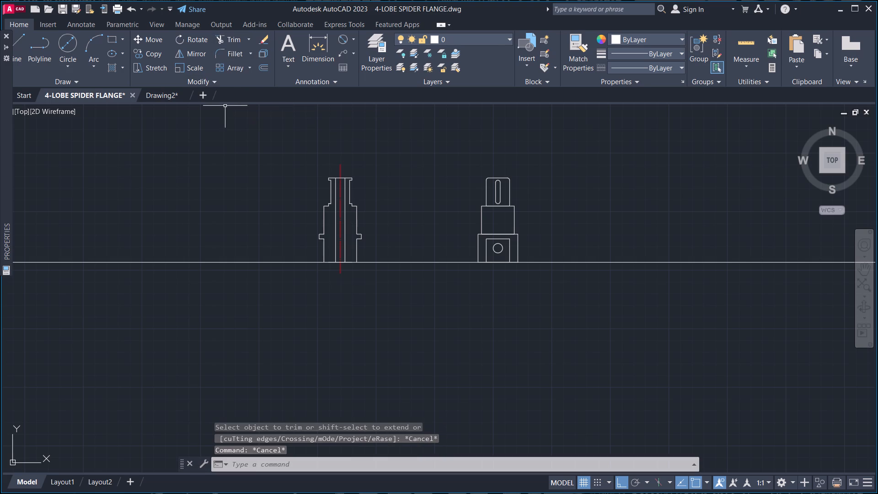
Inspect the front view's stepped outline up close, from the lower collar to the top flange, and check the flange's outline polyline.
{"action": "scroll", "coordinate": [337, 168], "scroll_direction": "up", "scroll_amount": 3}
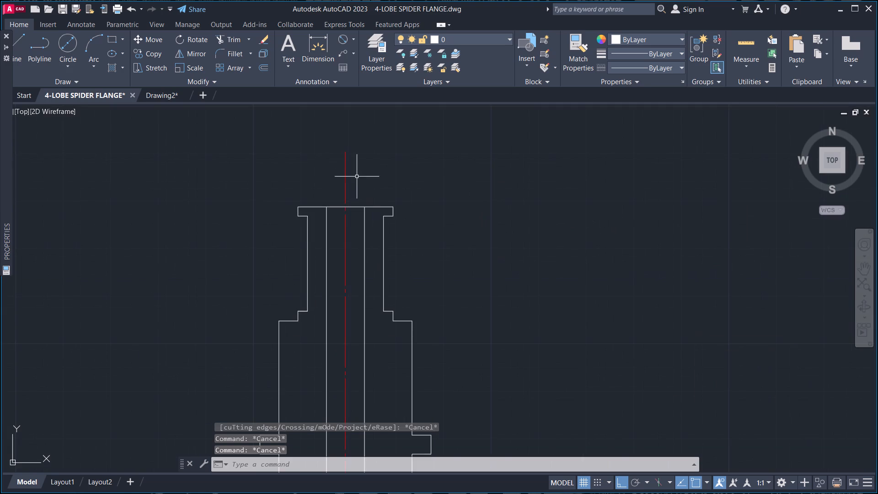
{"action": "middle_click_drag", "start_coordinate": [372, 192], "coordinate": [293, 159]}
{"action": "scroll", "coordinate": [328, 166], "scroll_direction": "down", "scroll_amount": 3}
{"action": "middle_click_drag", "start_coordinate": [380, 196], "coordinate": [339, 192]}
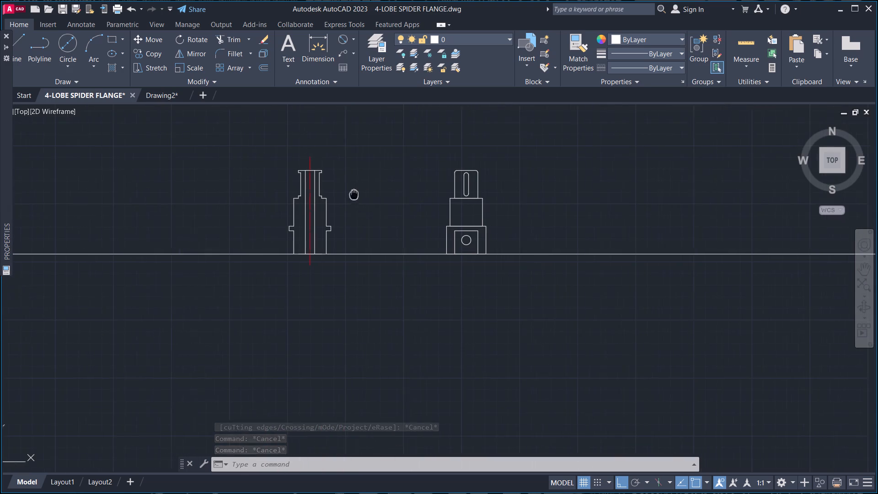
{"action": "middle_click_drag", "start_coordinate": [339, 192], "coordinate": [332, 191]}
{"action": "scroll", "coordinate": [283, 215], "scroll_direction": "up", "scroll_amount": 4}
{"action": "middle_click_drag", "start_coordinate": [308, 216], "coordinate": [398, 262]}
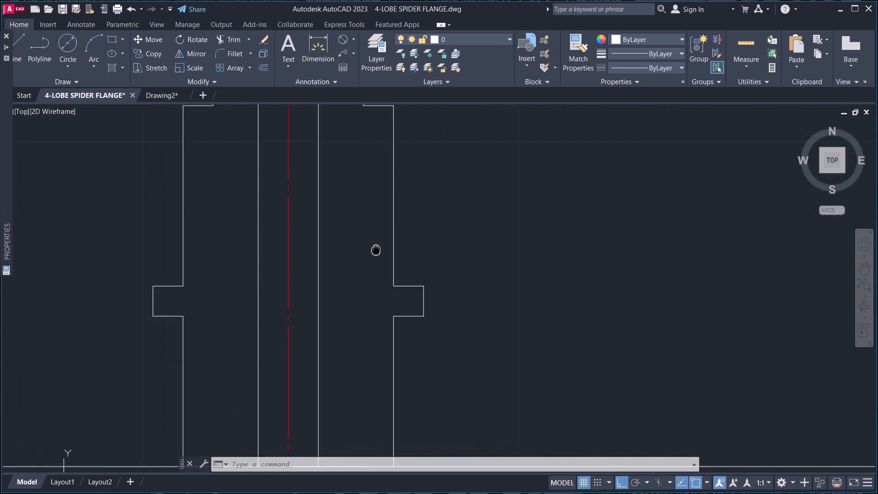
{"action": "middle_click_drag", "start_coordinate": [398, 262], "coordinate": [473, 299]}
{"action": "middle_click_drag", "start_coordinate": [466, 238], "coordinate": [375, 263]}
{"action": "middle_click_drag", "start_coordinate": [452, 221], "coordinate": [412, 235]}
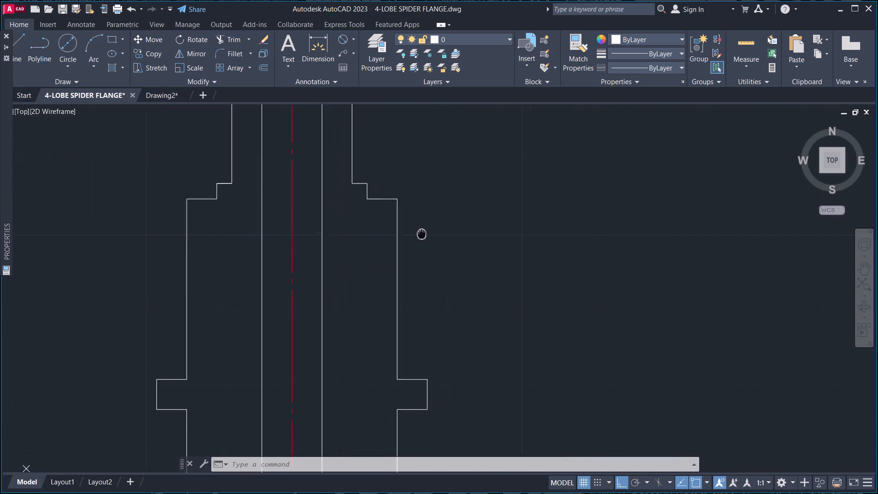
{"action": "middle_click_drag", "start_coordinate": [412, 235], "coordinate": [391, 237]}
{"action": "middle_click_drag", "start_coordinate": [455, 203], "coordinate": [386, 318]}
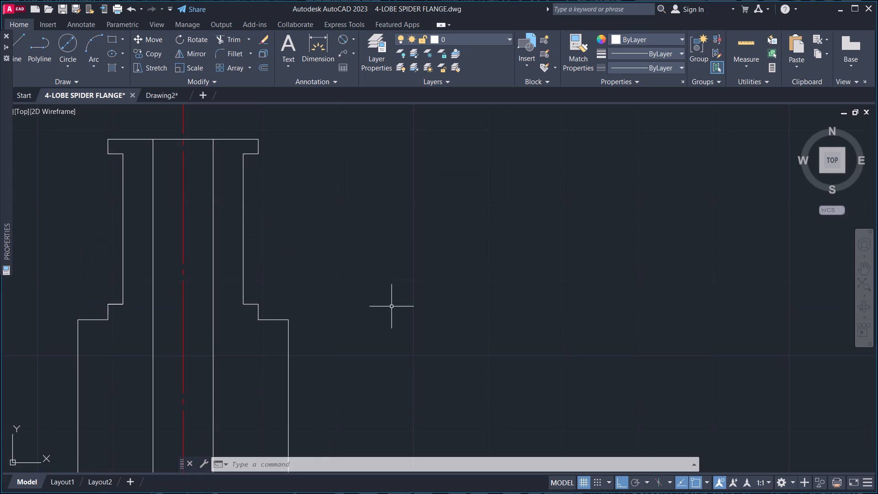
{"action": "middle_click_drag", "start_coordinate": [409, 279], "coordinate": [563, 328]}
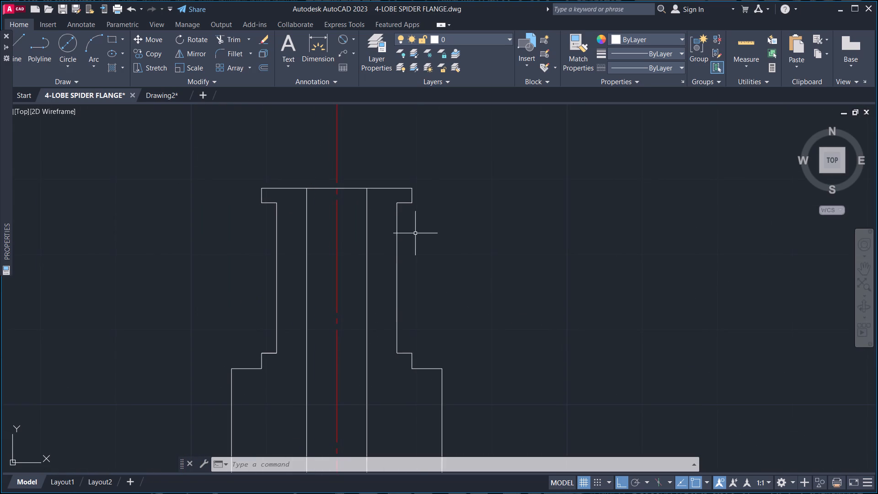
{"action": "middle_click_drag", "start_coordinate": [316, 226], "coordinate": [240, 239]}
{"action": "scroll", "coordinate": [265, 215], "scroll_direction": "up", "scroll_amount": 3}
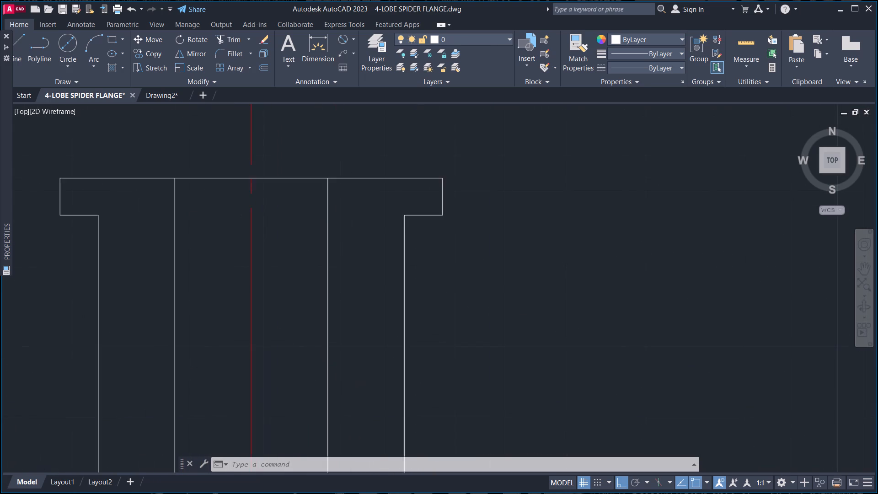
{"action": "scroll", "coordinate": [269, 219], "scroll_direction": "down", "scroll_amount": 2}
{"action": "middle_click_drag", "start_coordinate": [283, 224], "coordinate": [517, 297]}
{"action": "scroll", "coordinate": [415, 271], "scroll_direction": "up", "scroll_amount": 5}
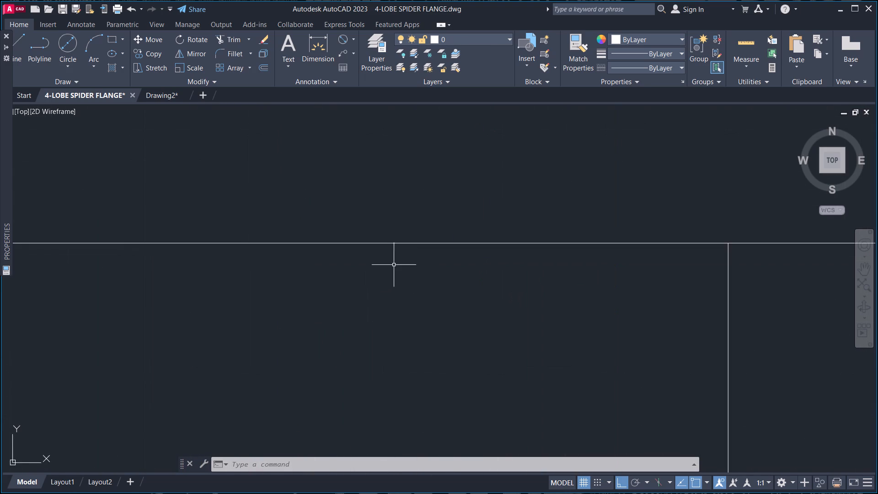
{"action": "scroll", "coordinate": [394, 265], "scroll_direction": "down", "scroll_amount": 3}
{"action": "middle_click_drag", "start_coordinate": [397, 263], "coordinate": [471, 268]}
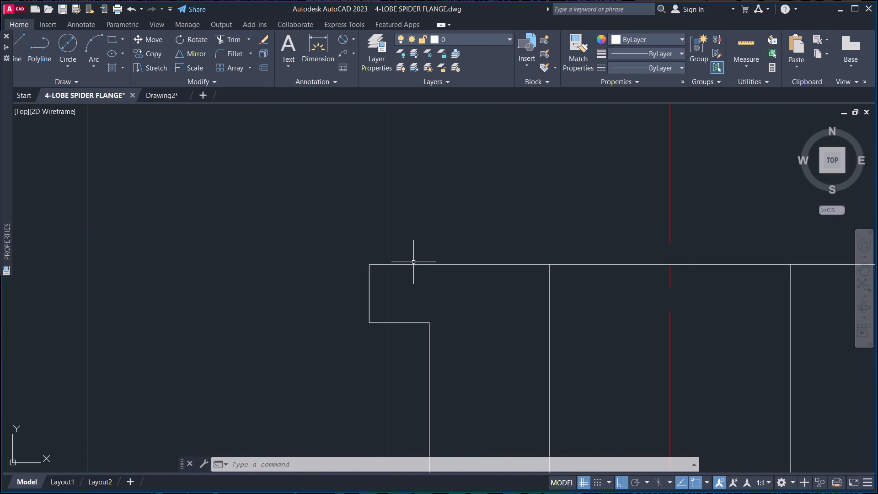
{"action": "left_click", "coordinate": [411, 264]}
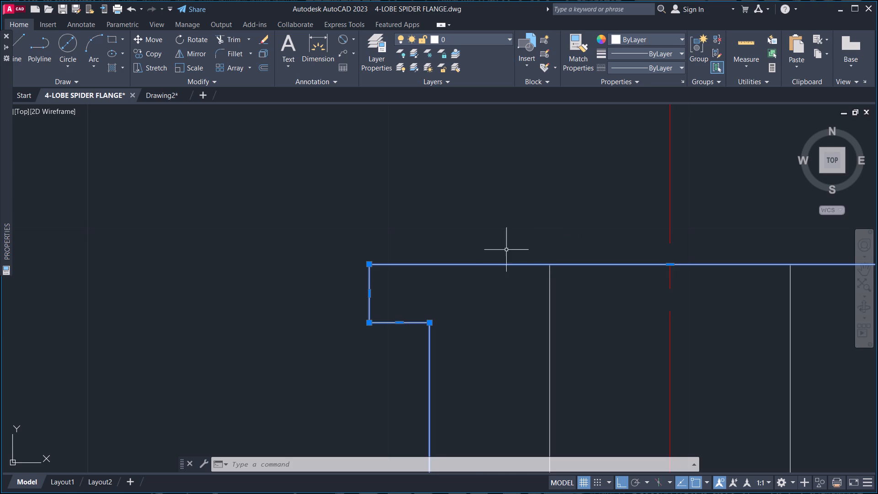
{"action": "key", "text": "Escape"}
Examine the front view's neck, bore lines and centre line, and compare the whole front view with the side view.
{"action": "scroll", "coordinate": [486, 214], "scroll_direction": "down", "scroll_amount": 2}
{"action": "middle_click_drag", "start_coordinate": [532, 236], "coordinate": [430, 204]}
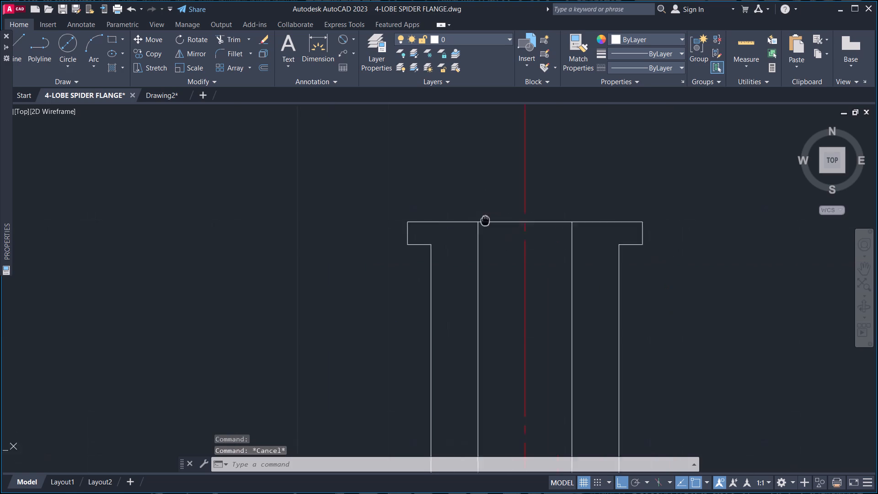
{"action": "middle_click_drag", "start_coordinate": [430, 204], "coordinate": [404, 198]}
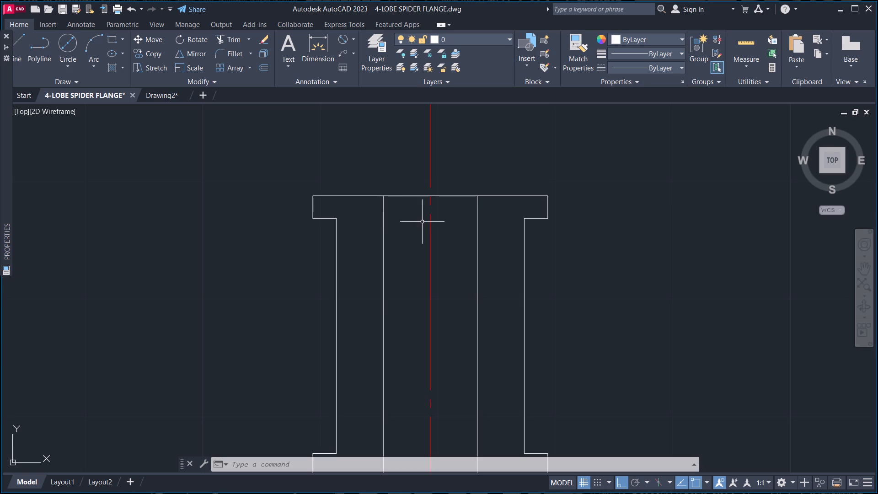
{"action": "scroll", "coordinate": [471, 247], "scroll_direction": "down", "scroll_amount": 1}
{"action": "middle_click_drag", "start_coordinate": [557, 277], "coordinate": [545, 274]}
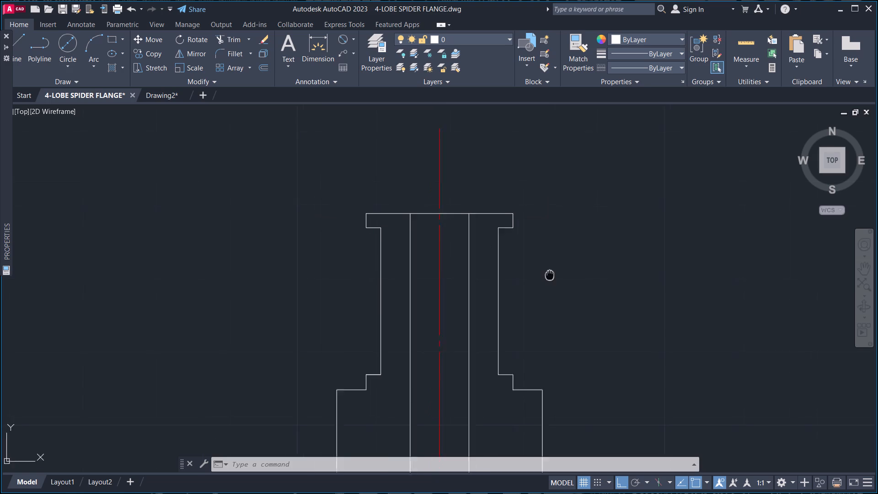
{"action": "middle_click_drag", "start_coordinate": [545, 274], "coordinate": [487, 258]}
{"action": "scroll", "coordinate": [400, 263], "scroll_direction": "up", "scroll_amount": 3}
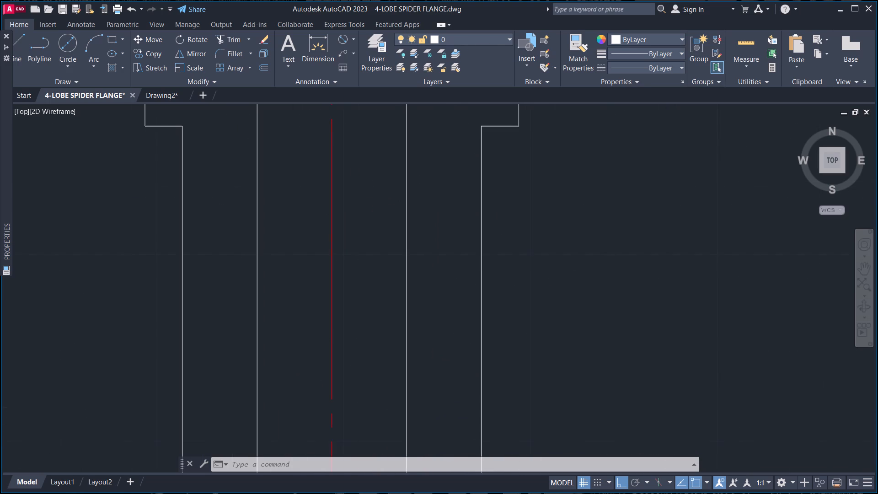
{"action": "scroll", "coordinate": [400, 263], "scroll_direction": "down", "scroll_amount": 3}
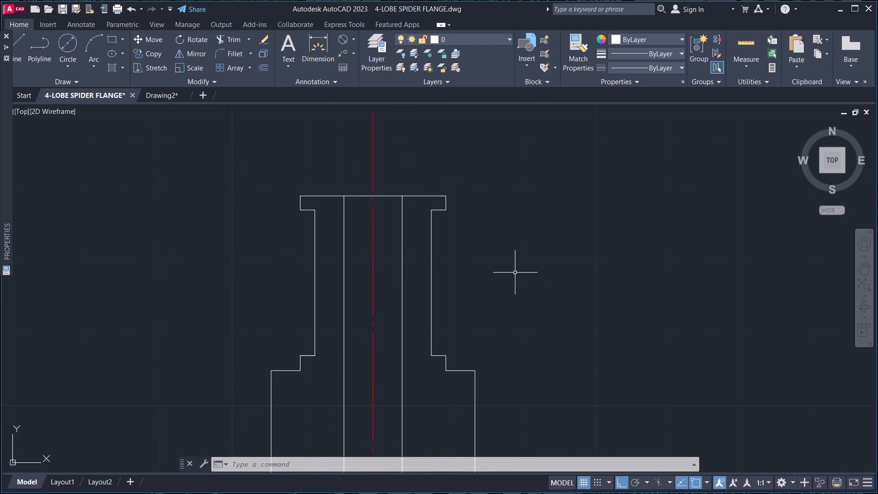
{"action": "middle_click_drag", "start_coordinate": [515, 273], "coordinate": [387, 238]}
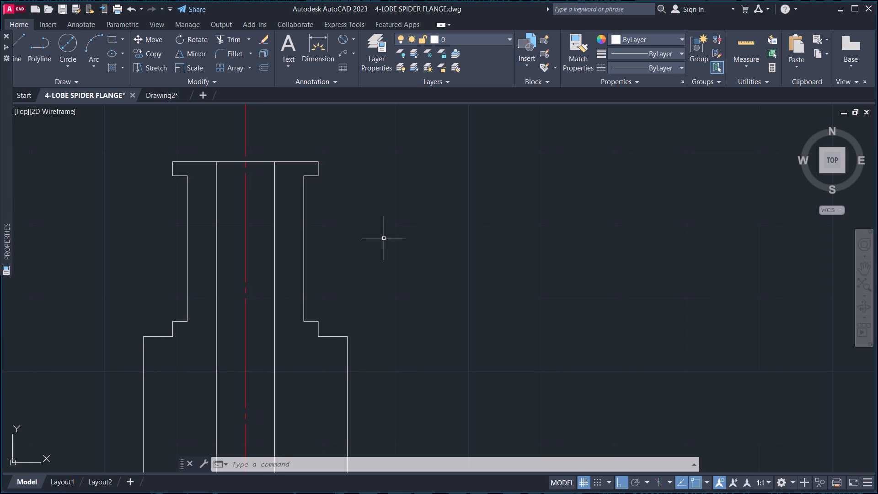
{"action": "scroll", "coordinate": [383, 238], "scroll_direction": "down", "scroll_amount": 2}
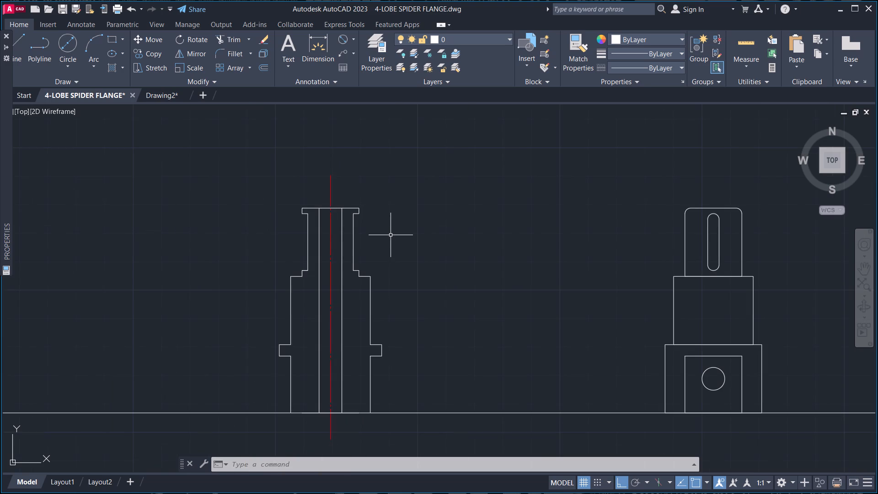
{"action": "middle_click_drag", "start_coordinate": [404, 238], "coordinate": [416, 201]}
{"action": "middle_click_drag", "start_coordinate": [436, 215], "coordinate": [537, 255]}
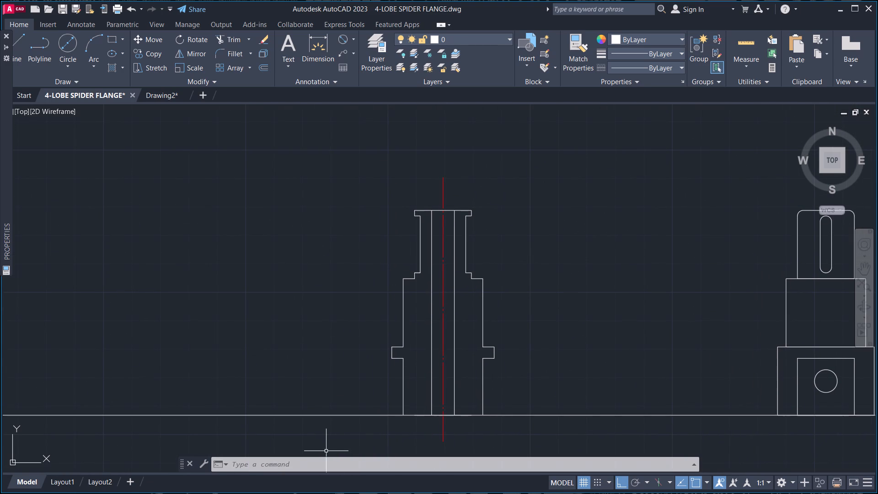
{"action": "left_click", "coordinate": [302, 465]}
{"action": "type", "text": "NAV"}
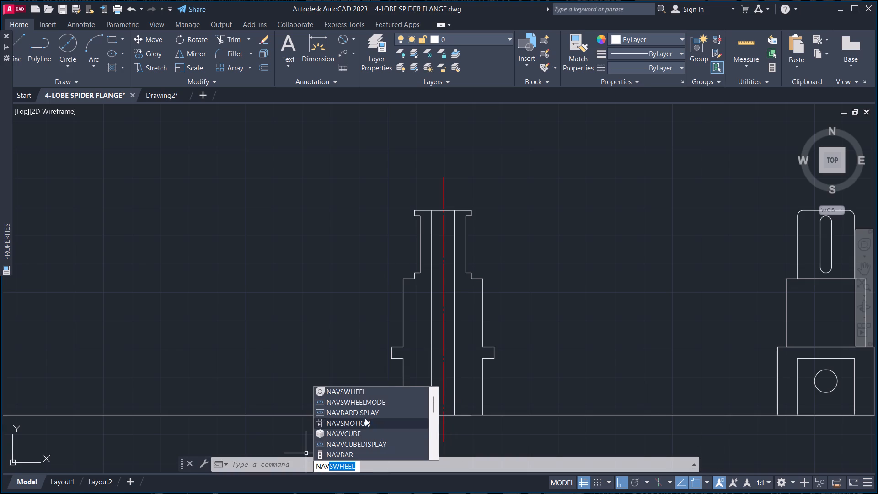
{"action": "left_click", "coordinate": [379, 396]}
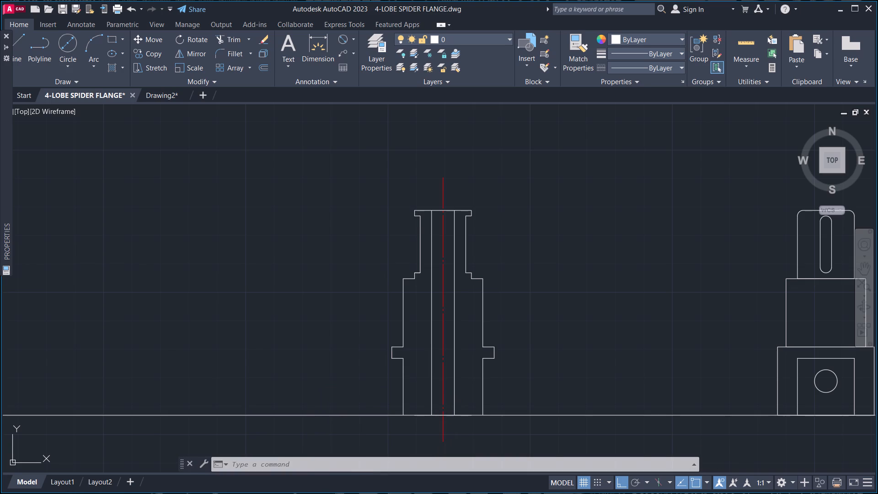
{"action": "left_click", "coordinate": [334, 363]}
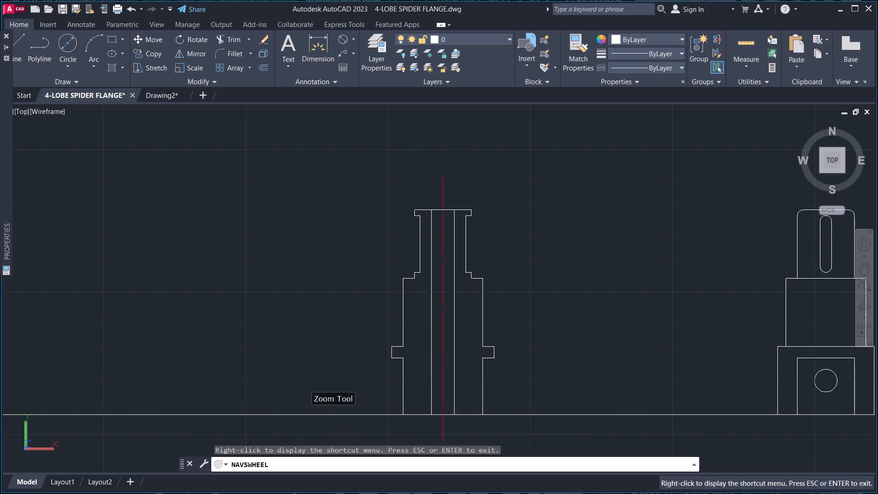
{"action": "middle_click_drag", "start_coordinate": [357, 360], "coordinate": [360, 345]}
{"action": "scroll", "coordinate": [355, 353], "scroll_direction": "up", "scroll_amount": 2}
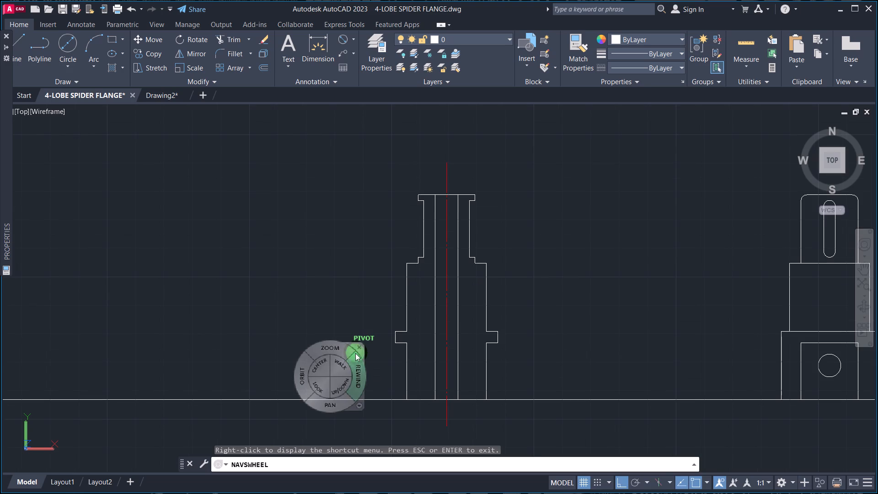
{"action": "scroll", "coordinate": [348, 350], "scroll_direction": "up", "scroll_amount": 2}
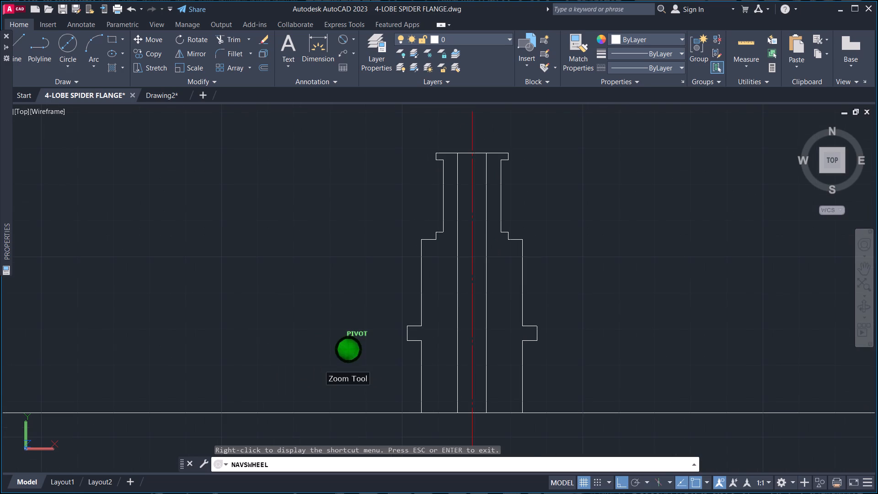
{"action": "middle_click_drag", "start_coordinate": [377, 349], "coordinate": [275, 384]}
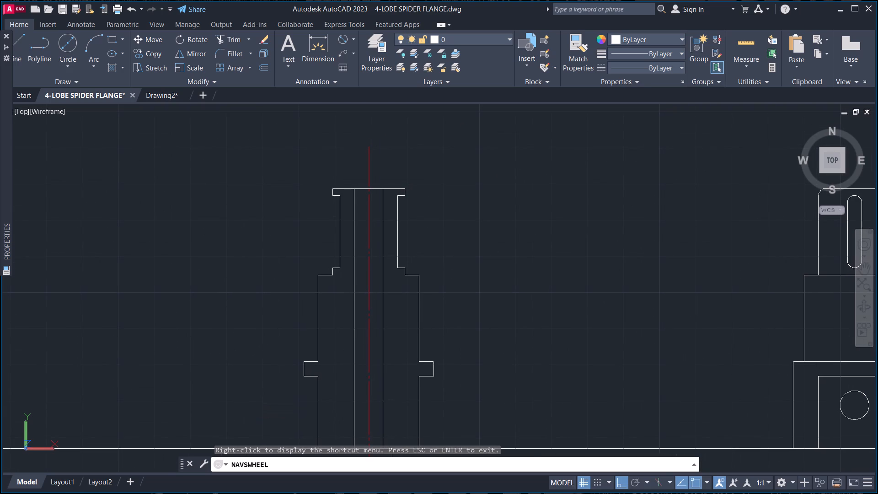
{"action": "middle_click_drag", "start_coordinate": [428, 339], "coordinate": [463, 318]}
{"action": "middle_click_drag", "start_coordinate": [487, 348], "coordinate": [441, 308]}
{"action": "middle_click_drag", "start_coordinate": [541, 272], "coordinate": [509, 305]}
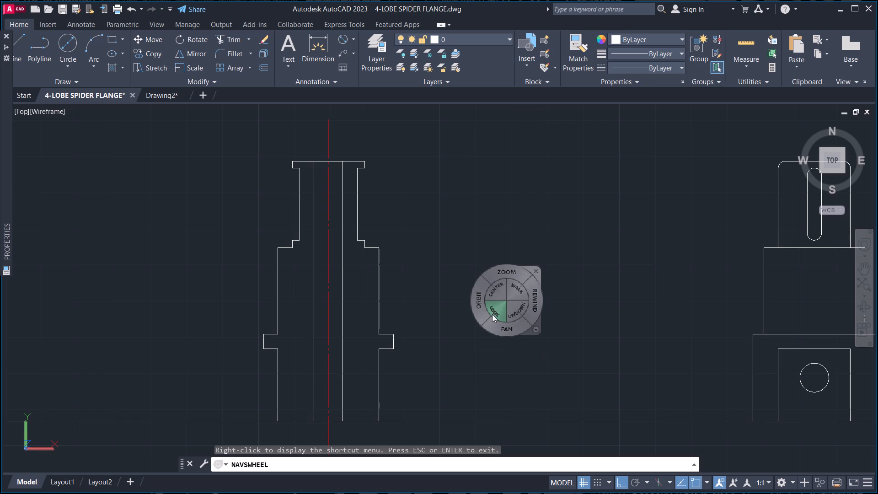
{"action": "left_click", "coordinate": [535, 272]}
Examine the front and side views together, comparing their stepped outlines, the bore and centre line, and the slot and hole.
{"action": "middle_click_drag", "start_coordinate": [467, 308], "coordinate": [410, 304]}
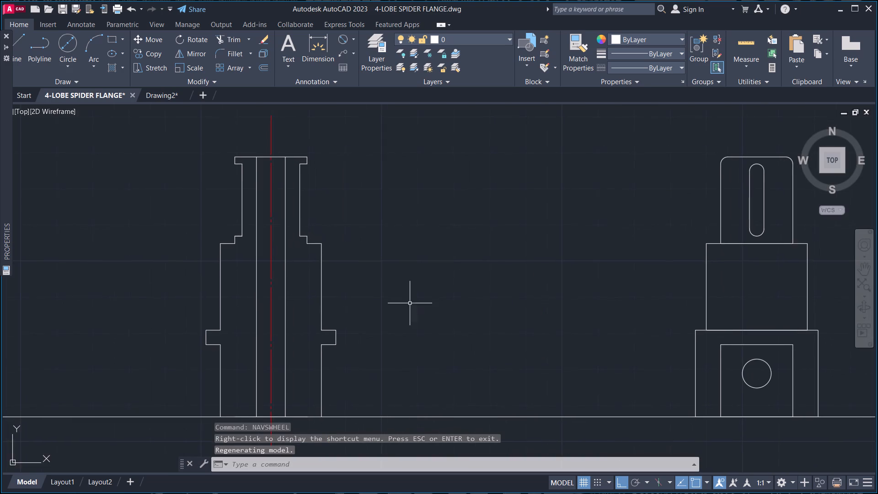
{"action": "scroll", "coordinate": [424, 298], "scroll_direction": "down", "scroll_amount": 1}
{"action": "middle_click_drag", "start_coordinate": [441, 298], "coordinate": [358, 303]}
{"action": "middle_click_drag", "start_coordinate": [397, 300], "coordinate": [424, 292]}
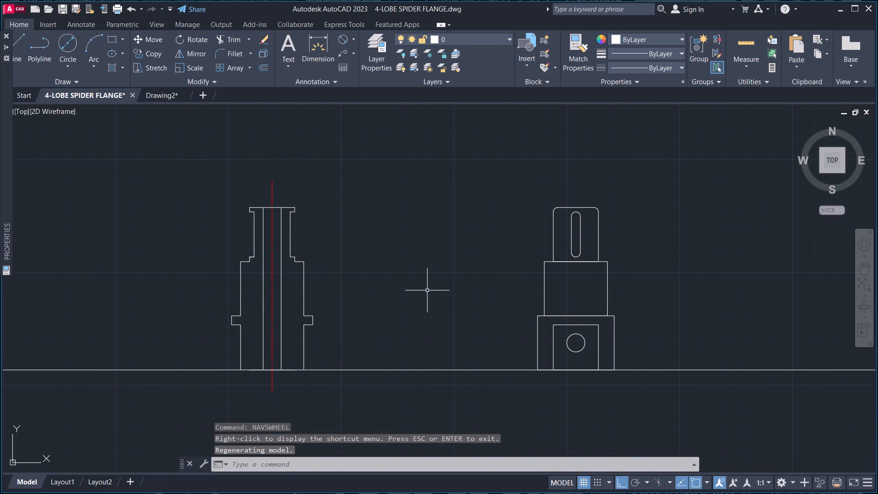
{"action": "scroll", "coordinate": [432, 288], "scroll_direction": "up", "scroll_amount": 1}
{"action": "middle_click_drag", "start_coordinate": [433, 288], "coordinate": [484, 286]}
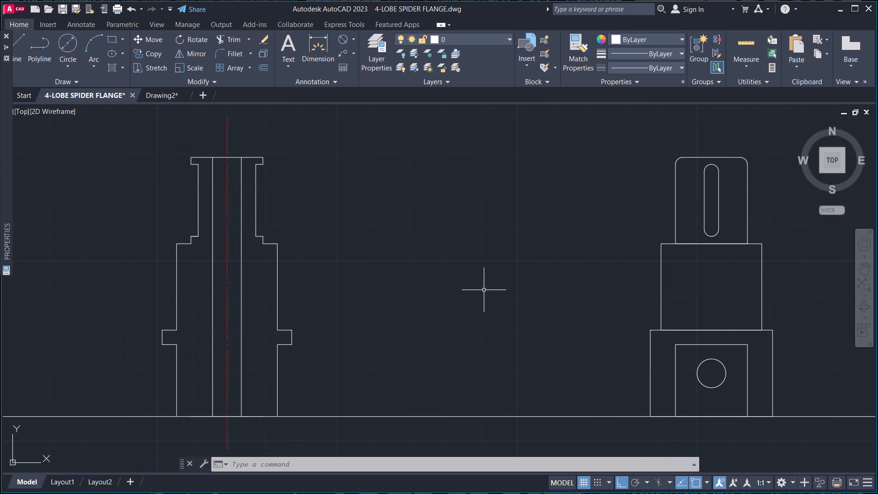
{"action": "middle_click_drag", "start_coordinate": [294, 201], "coordinate": [332, 220]}
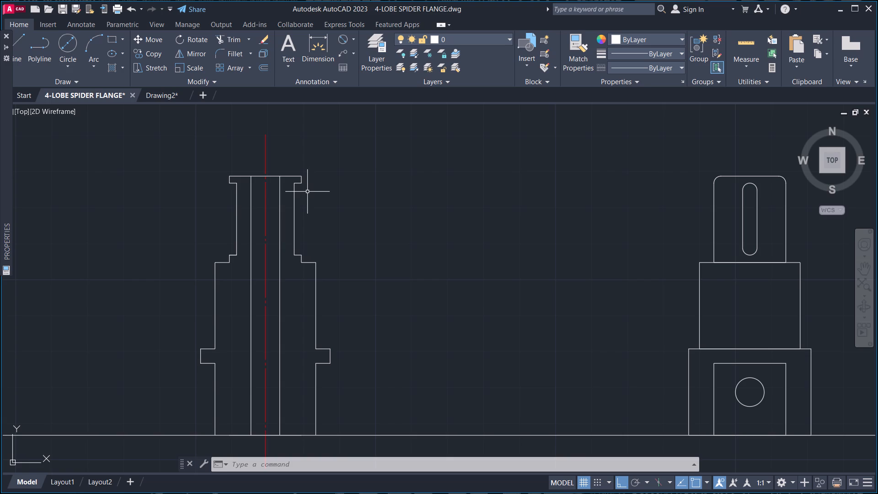
{"action": "middle_click_drag", "start_coordinate": [386, 226], "coordinate": [340, 199]}
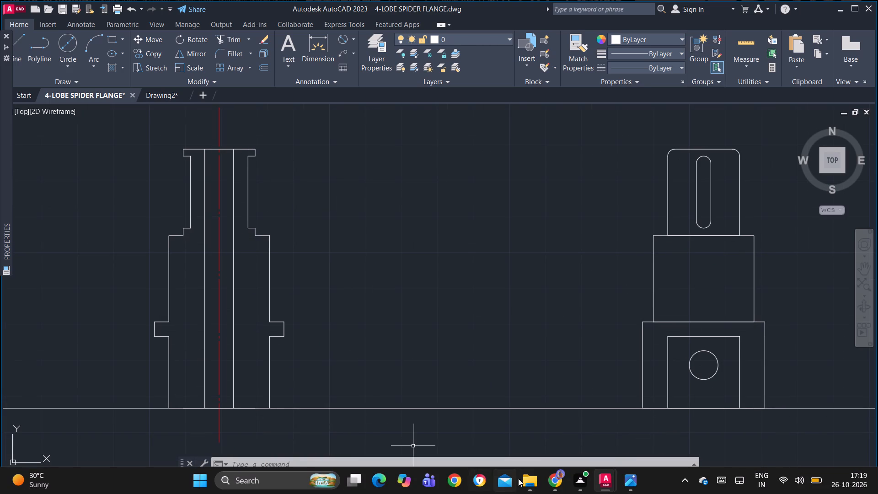
Switch to Photos and close the reference image 100 CAD exercises (3).jpg.
{"action": "left_click", "coordinate": [628, 478]}
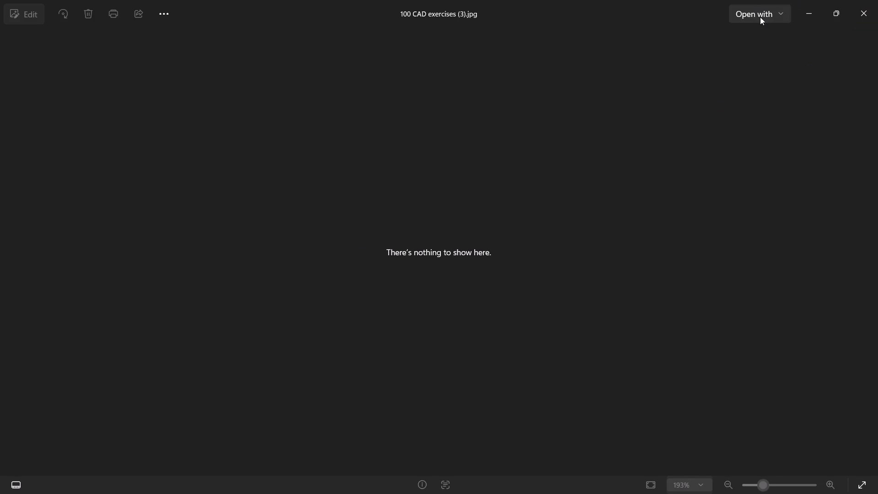
{"action": "left_click", "coordinate": [859, 18]}
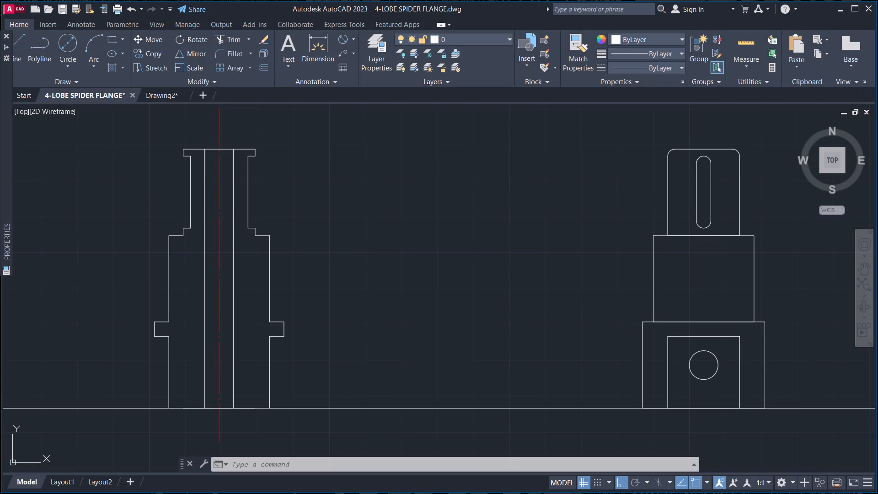
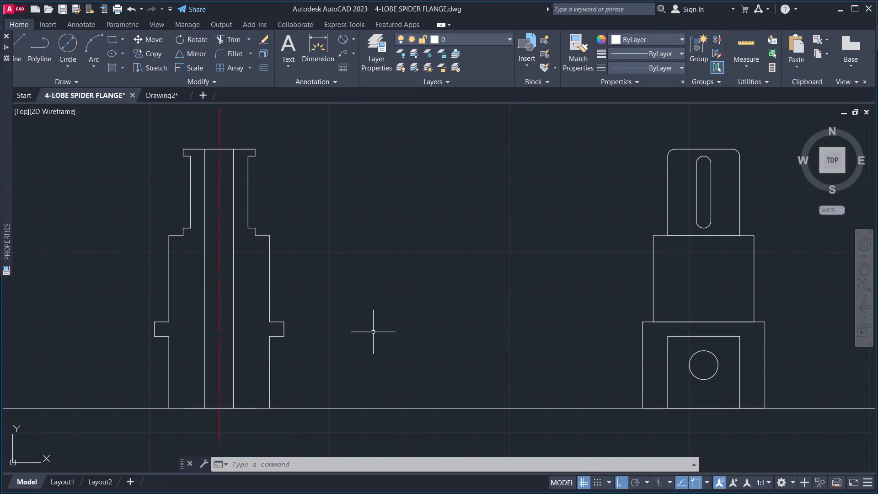
Modify the ISO-25 dimension style to use an overall scale of 1, and set it as the current style.
{"action": "middle_click_drag", "start_coordinate": [345, 302], "coordinate": [402, 301]}
{"action": "middle_click_drag", "start_coordinate": [381, 253], "coordinate": [423, 278]}
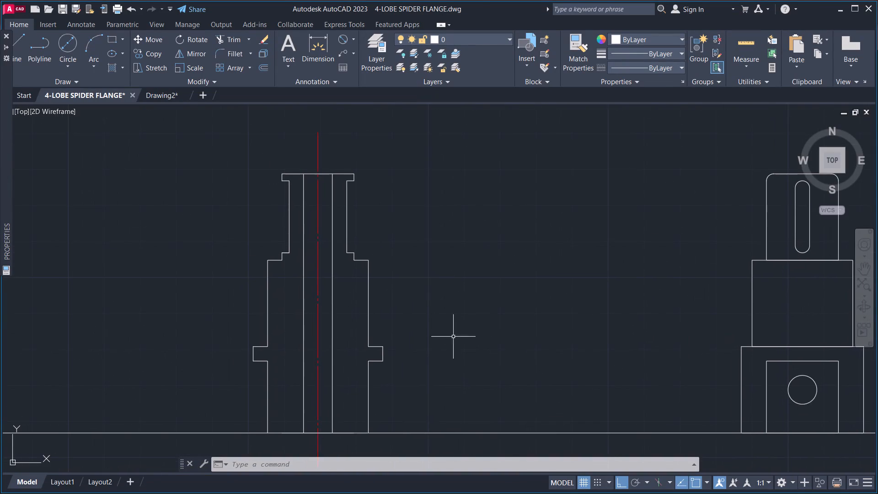
{"action": "middle_click_drag", "start_coordinate": [453, 337], "coordinate": [471, 291]}
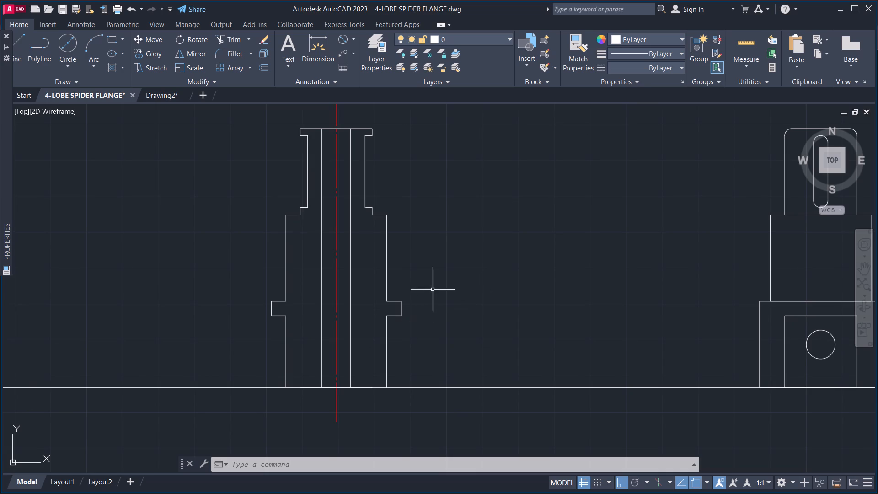
{"action": "middle_click_drag", "start_coordinate": [437, 286], "coordinate": [470, 318]}
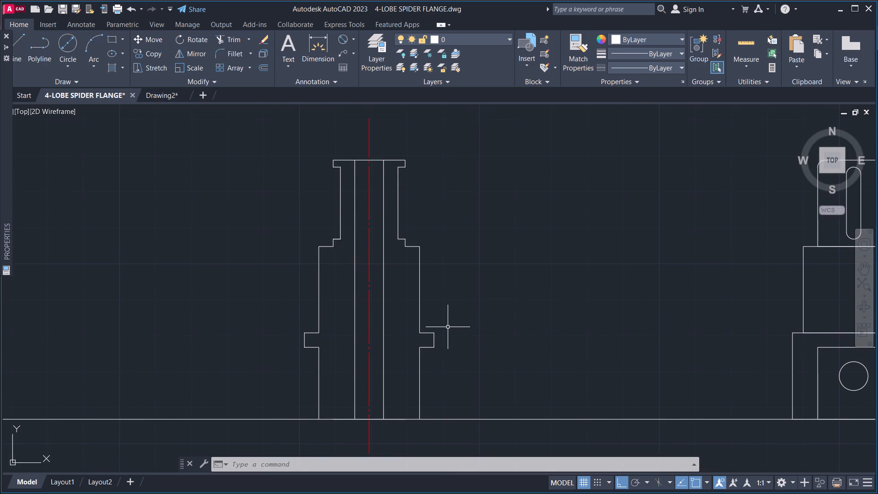
{"action": "key", "text": "d"}
{"action": "key", "text": "space"}
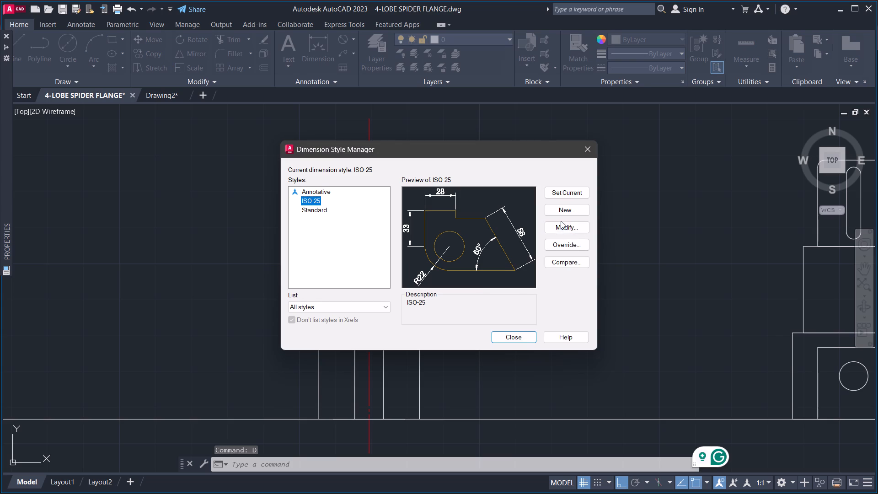
{"action": "left_click", "coordinate": [557, 226]}
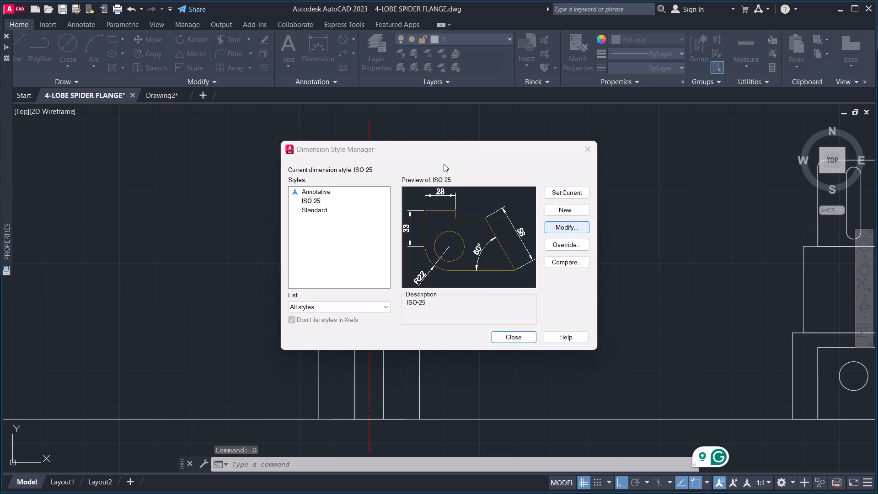
{"action": "left_click", "coordinate": [556, 226]}
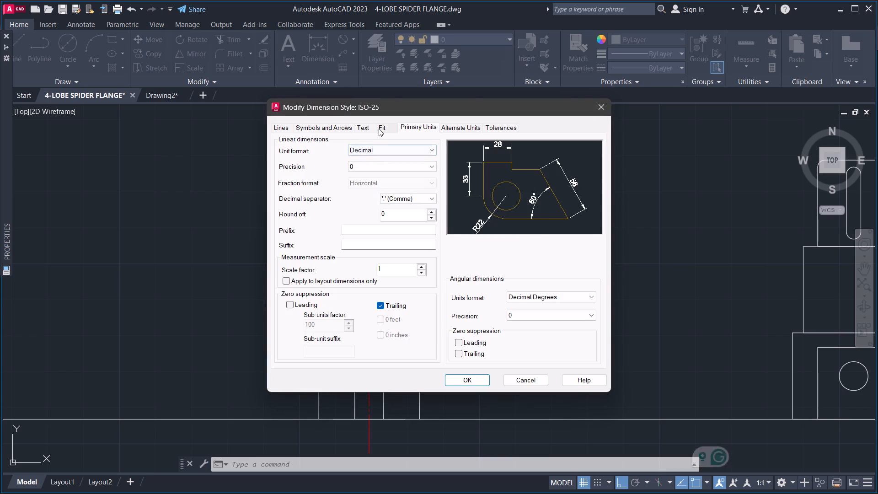
{"action": "left_click", "coordinate": [379, 128]}
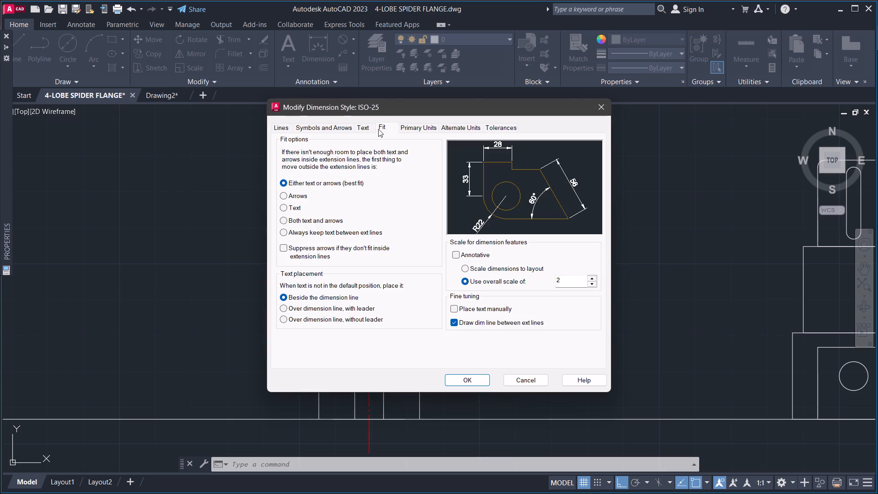
{"action": "left_click_drag", "start_coordinate": [571, 282], "coordinate": [506, 271]}
{"action": "key", "text": "1"}
{"action": "left_click", "coordinate": [481, 384]}
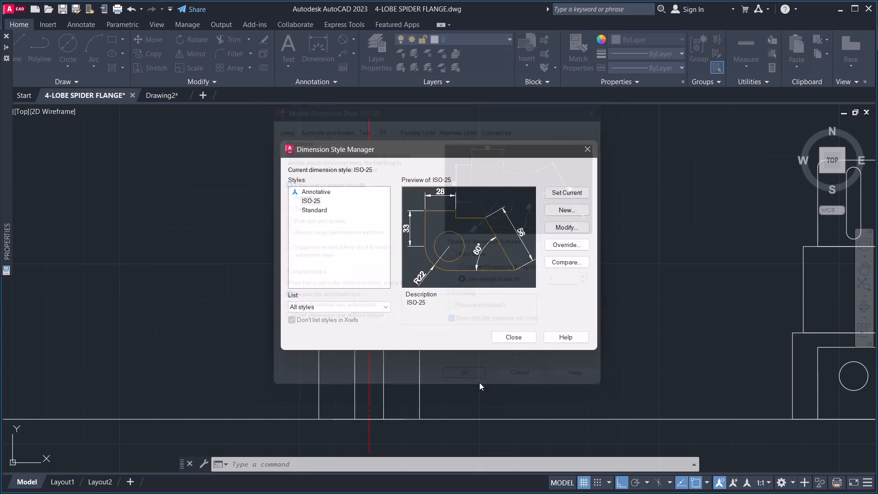
{"action": "left_click", "coordinate": [573, 188]}
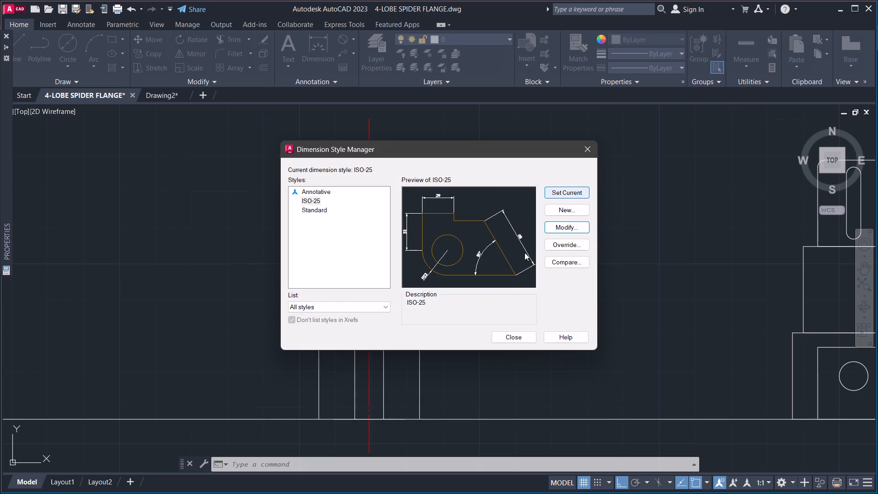
{"action": "left_click", "coordinate": [509, 336]}
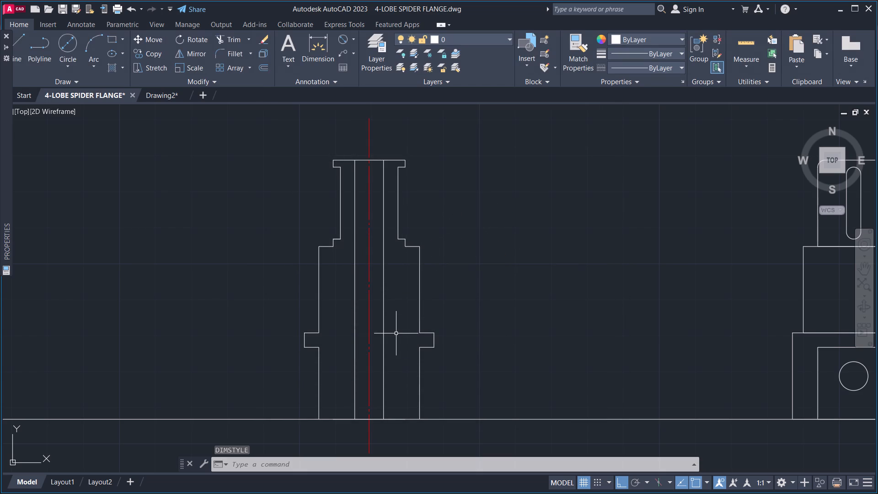
Examine the front view's stepped outline, bore lines and centre line, along with its spacing from the side view.
{"action": "middle_click", "coordinate": [390, 317]}
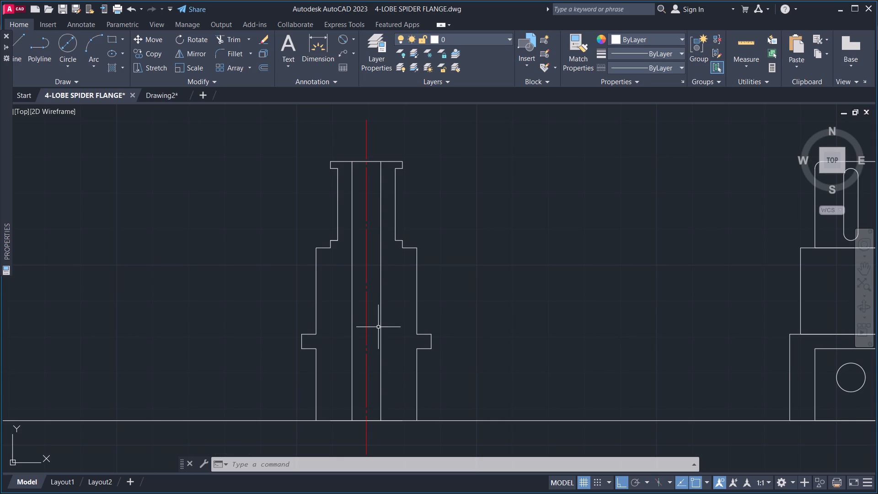
{"action": "middle_click_drag", "start_coordinate": [325, 303], "coordinate": [353, 317]}
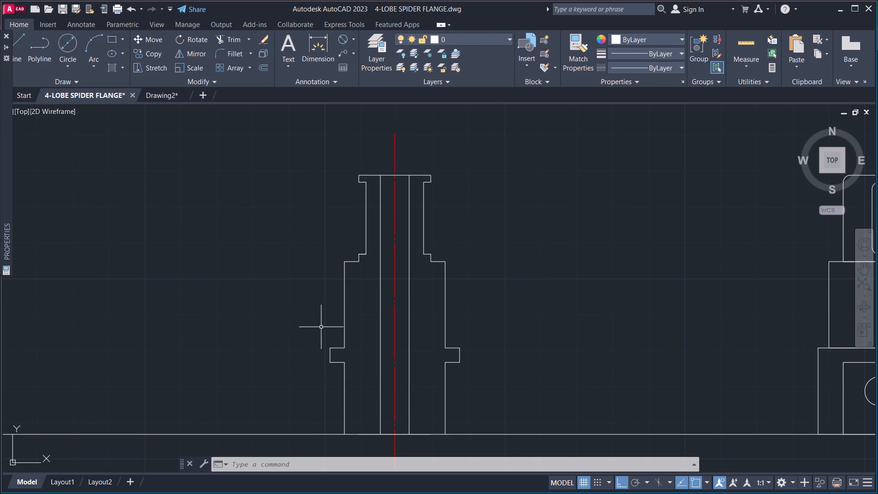
{"action": "middle_click_drag", "start_coordinate": [316, 310], "coordinate": [313, 304]}
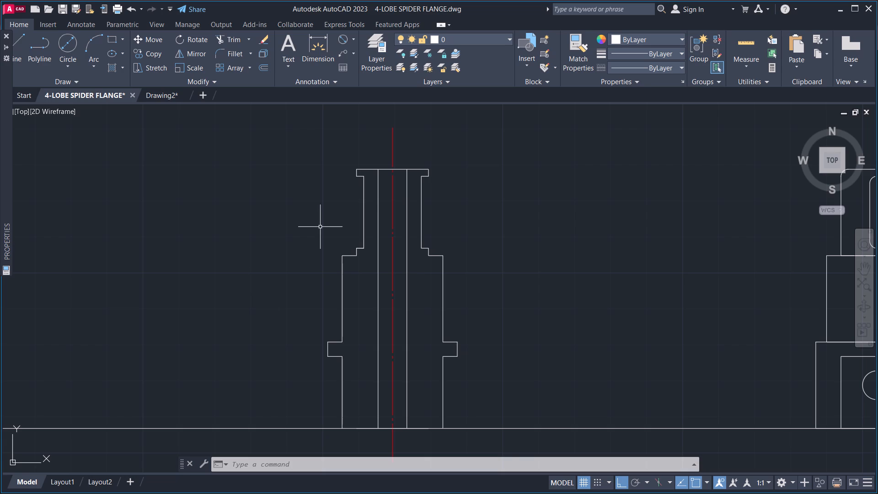
{"action": "scroll", "coordinate": [396, 186], "scroll_direction": "up", "scroll_amount": 2}
{"action": "scroll", "coordinate": [384, 189], "scroll_direction": "down", "scroll_amount": 2}
{"action": "middle_click_drag", "start_coordinate": [379, 185], "coordinate": [369, 185]}
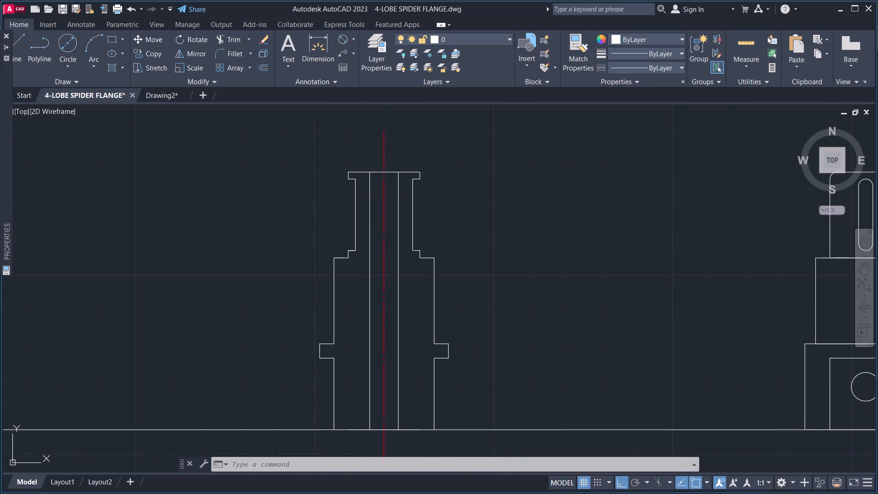
{"action": "middle_click_drag", "start_coordinate": [369, 185], "coordinate": [321, 184]}
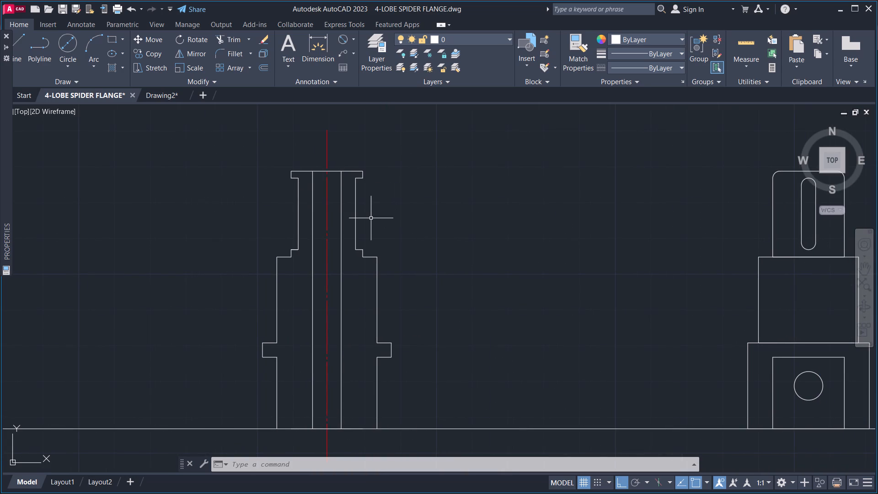
{"action": "middle_click_drag", "start_coordinate": [422, 274], "coordinate": [439, 274]}
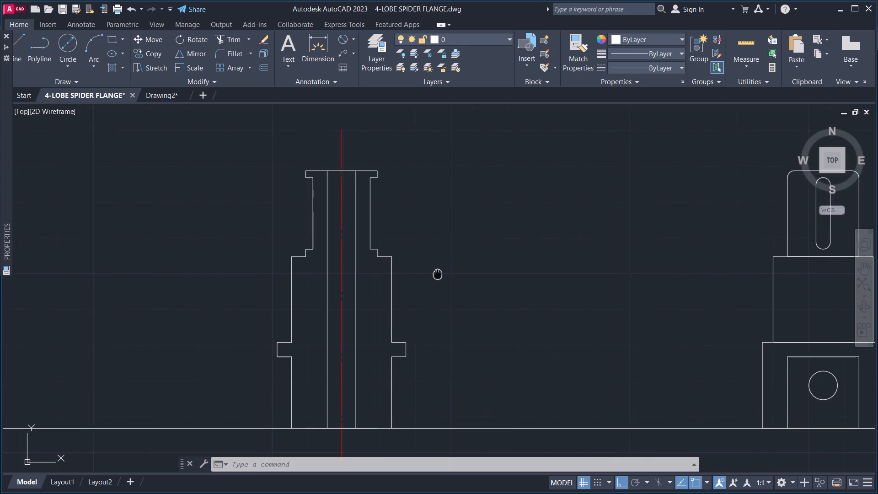
{"action": "middle_click_drag", "start_coordinate": [439, 274], "coordinate": [469, 278]}
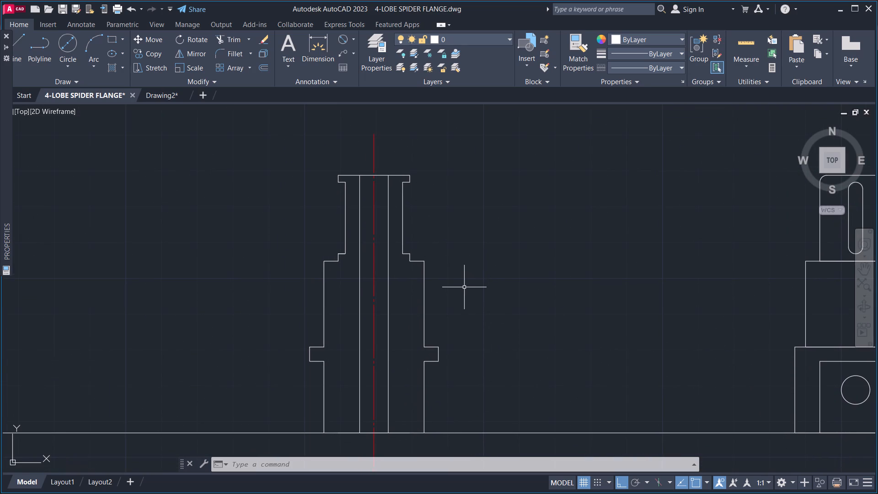
Add a horizontal linear dimension across the full width of the front view's top flange, placed above the centre line's upper end.
{"action": "key", "text": "d"}
{"action": "key", "text": "l"}
{"action": "key", "text": "i"}
{"action": "key", "text": "space"}
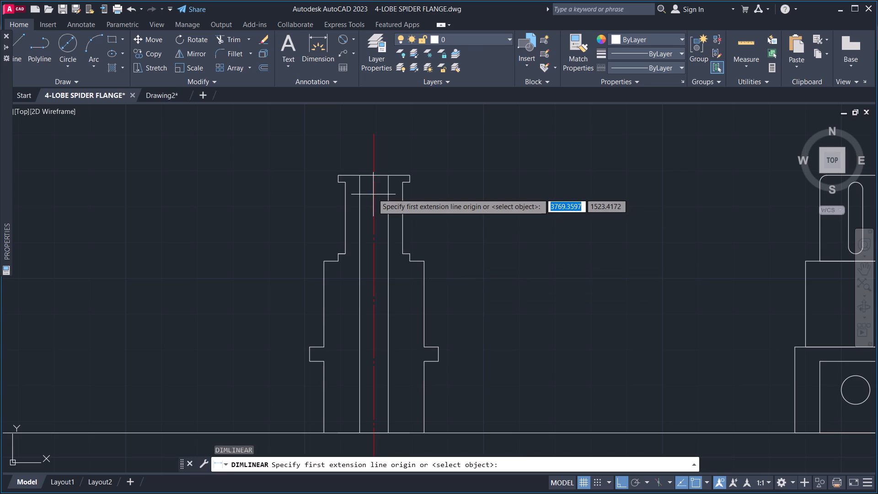
{"action": "scroll", "coordinate": [372, 193], "scroll_direction": "up", "scroll_amount": 5}
{"action": "middle_click_drag", "start_coordinate": [354, 210], "coordinate": [439, 414]}
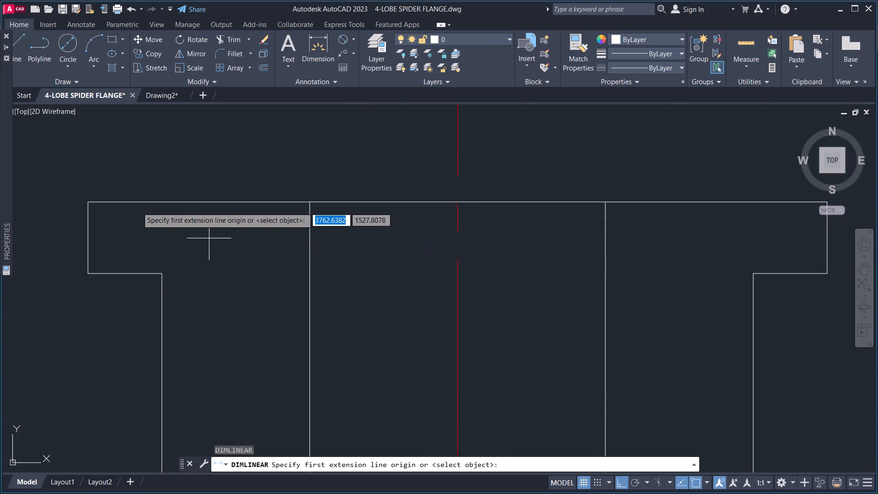
{"action": "left_click", "coordinate": [91, 203]}
{"action": "scroll", "coordinate": [255, 236], "scroll_direction": "down", "scroll_amount": 4}
{"action": "middle_click_drag", "start_coordinate": [265, 266], "coordinate": [250, 264]}
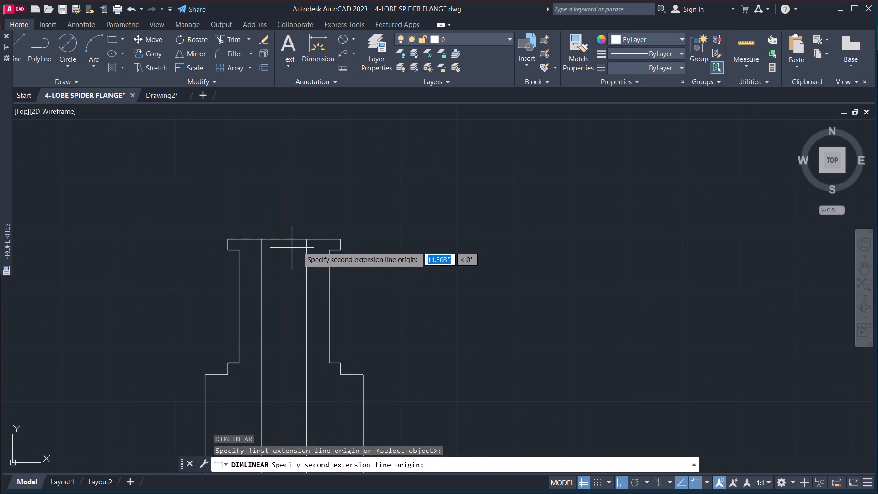
{"action": "scroll", "coordinate": [327, 241], "scroll_direction": "up", "scroll_amount": 3}
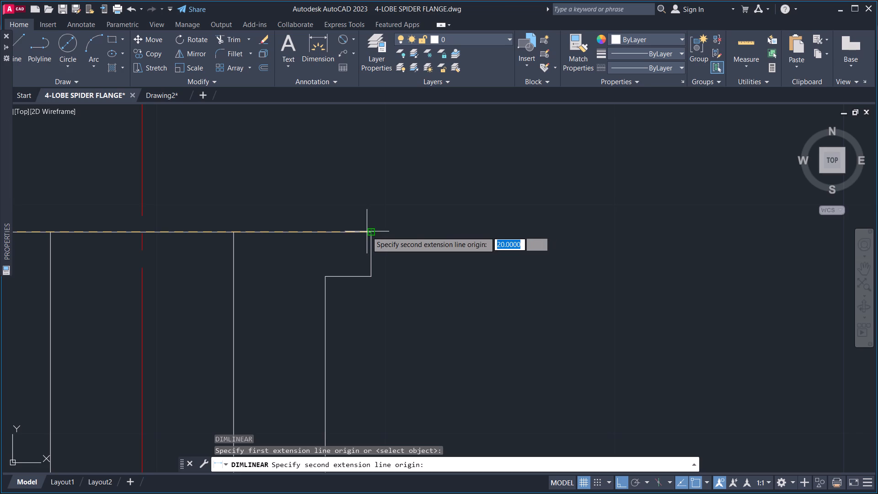
{"action": "left_click", "coordinate": [369, 233]}
{"action": "scroll", "coordinate": [350, 186], "scroll_direction": "down", "scroll_amount": 2}
{"action": "middle_click_drag", "start_coordinate": [375, 197], "coordinate": [479, 266]}
{"action": "middle_click_drag", "start_coordinate": [407, 215], "coordinate": [512, 316]}
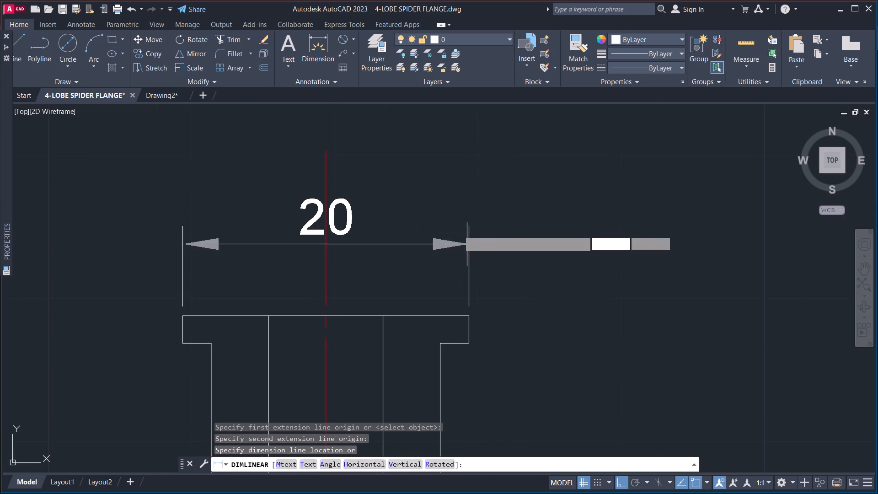
{"action": "middle_click_drag", "start_coordinate": [415, 201], "coordinate": [463, 285]}
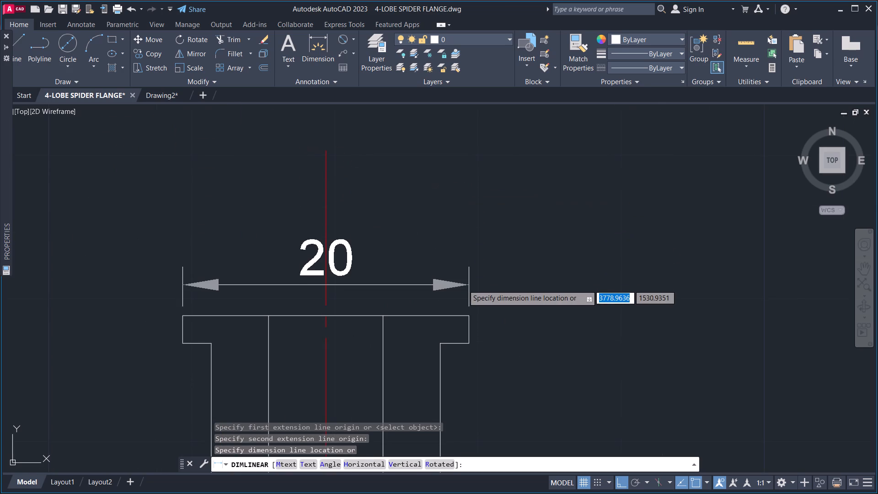
{"action": "middle_click_drag", "start_coordinate": [463, 285], "coordinate": [488, 344]}
{"action": "scroll", "coordinate": [463, 286], "scroll_direction": "down", "scroll_amount": 1}
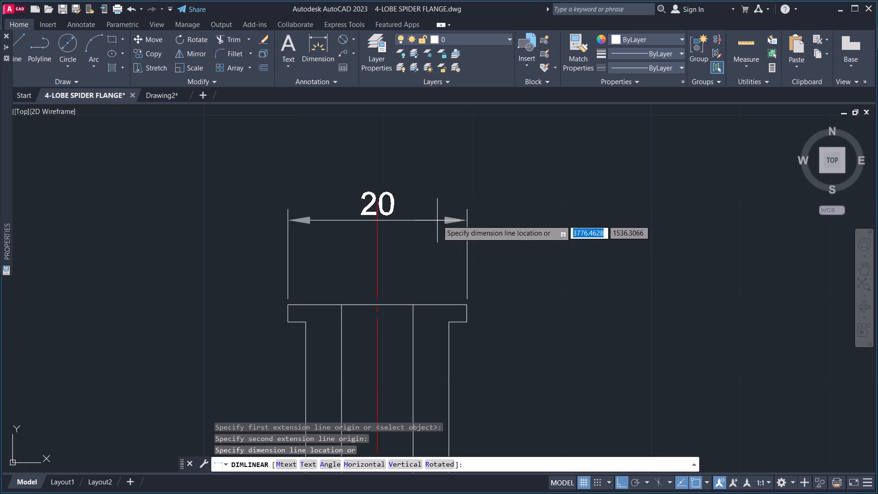
{"action": "left_click", "coordinate": [442, 194]}
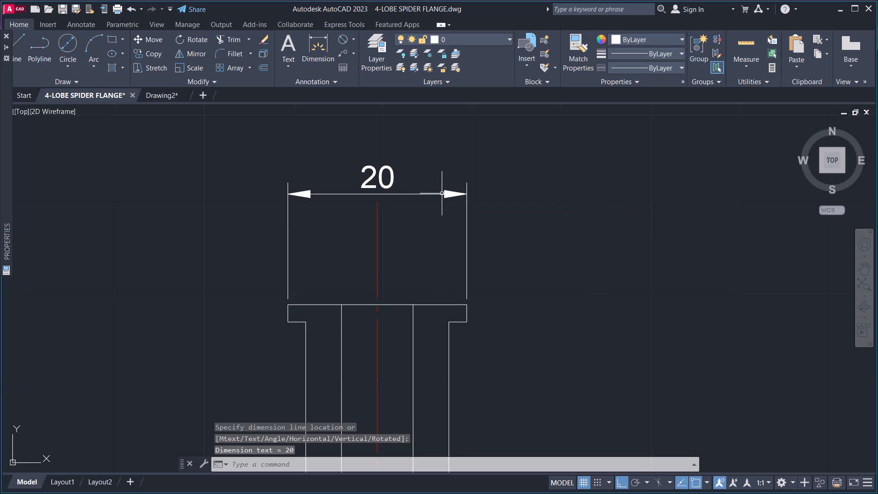
Add a diameter symbol before the top flange's width dimension text so it reads Ø20.
{"action": "double_click", "coordinate": [367, 179]}
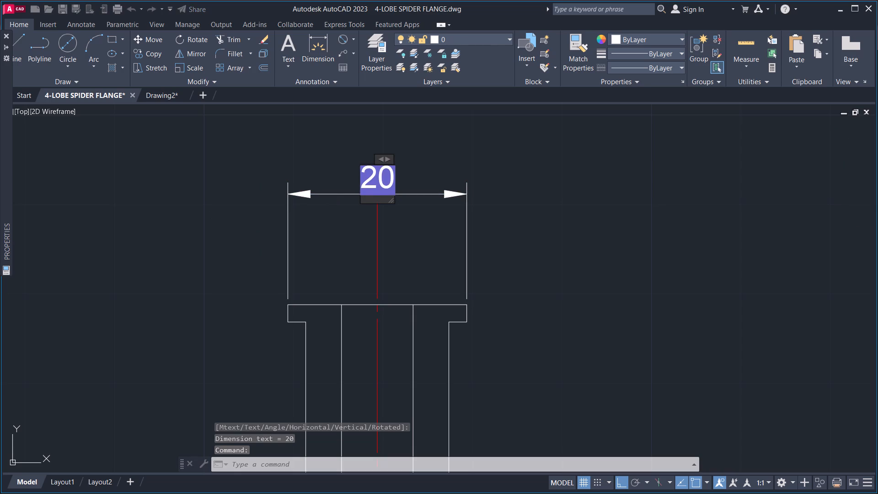
{"action": "type", "text": "%%d"}
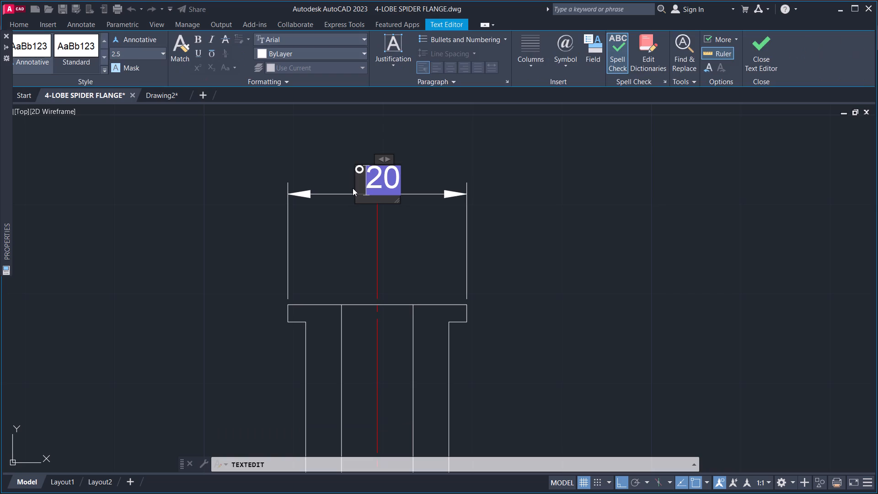
{"action": "key", "text": "BackSpace"}
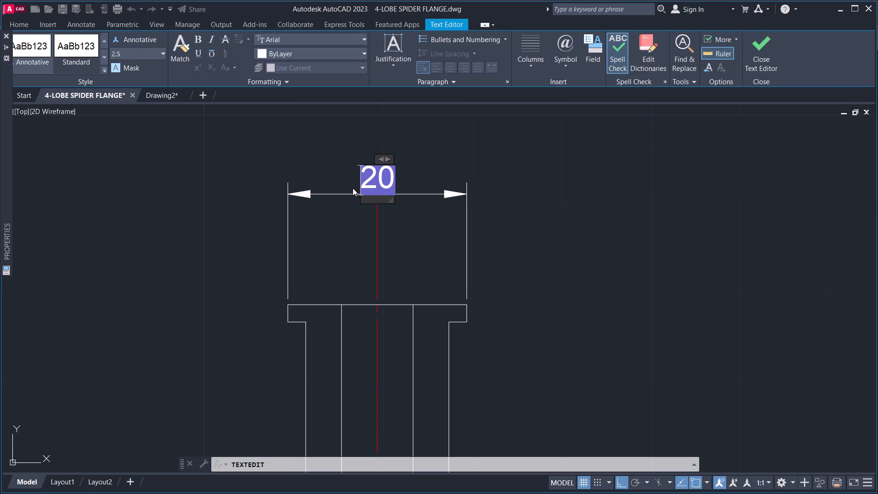
{"action": "type", "text": "%%c"}
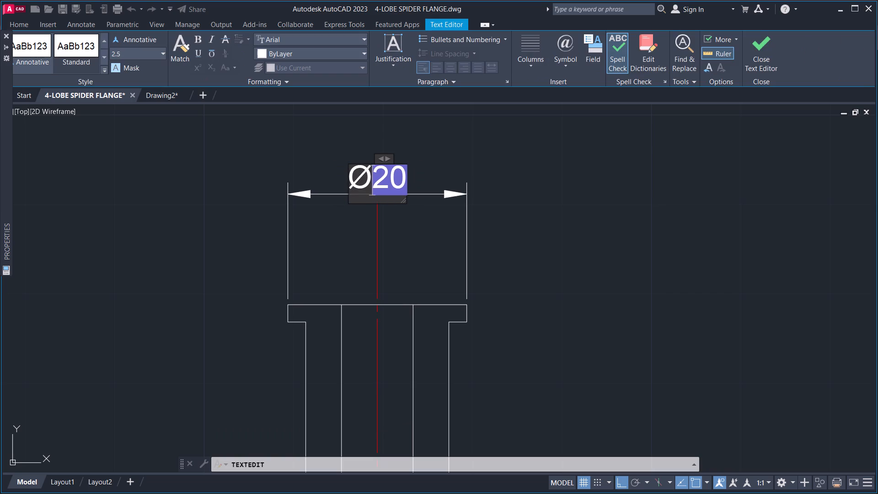
{"action": "left_click", "coordinate": [555, 226]}
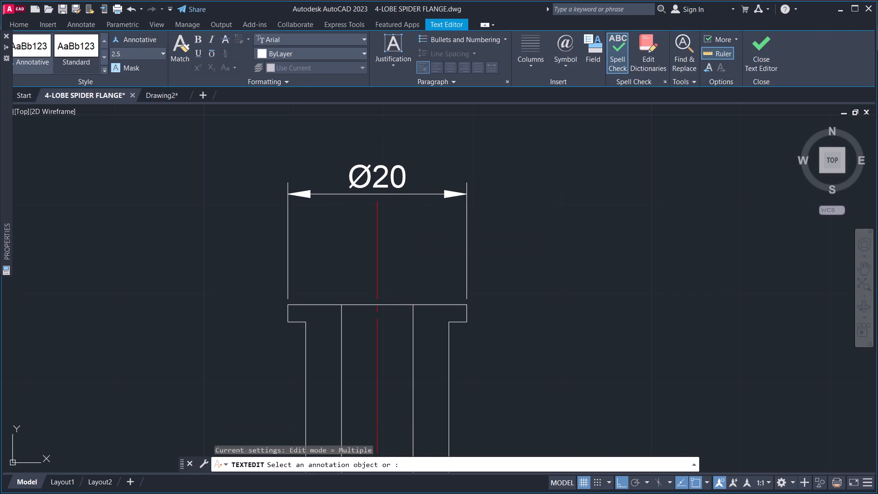
{"action": "key", "text": "Escape"}
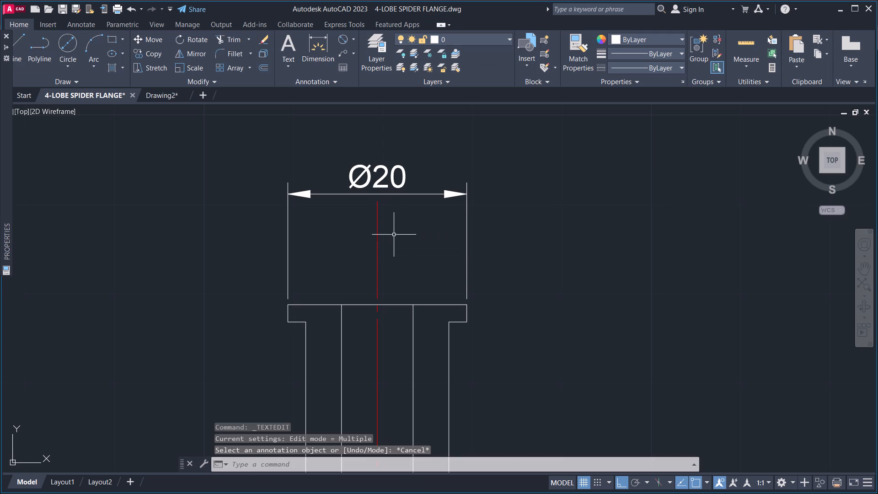
Shorten the front view's centre line by stretching its upper end down to between the top flange and the Ø20 dimension line.
{"action": "left_click_drag", "start_coordinate": [396, 233], "coordinate": [392, 236]}
{"action": "left_click", "coordinate": [349, 246]}
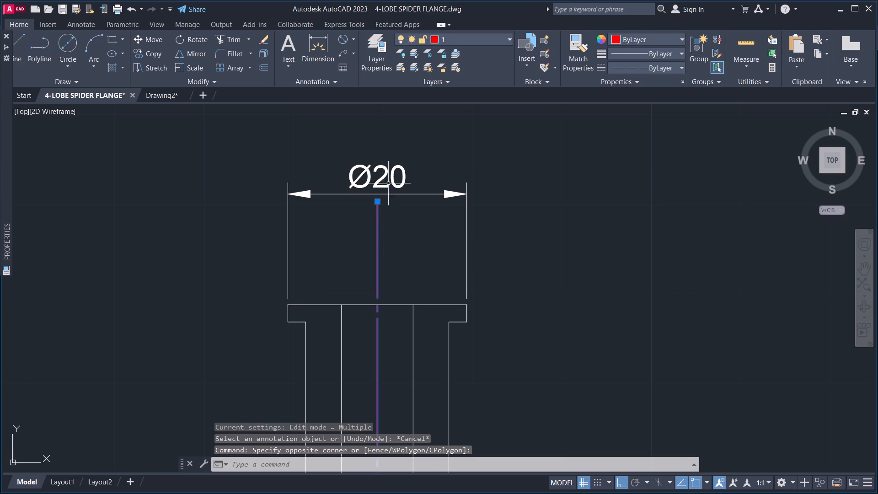
{"action": "left_click", "coordinate": [377, 200]}
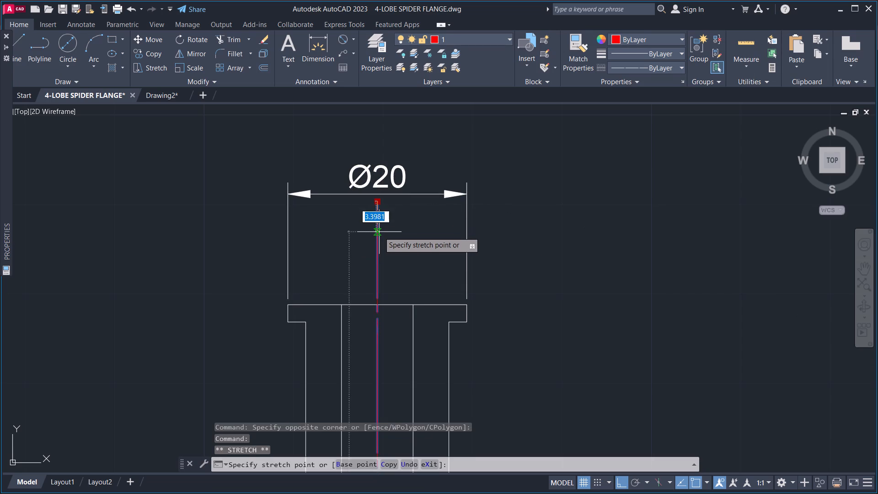
{"action": "left_click", "coordinate": [377, 258]}
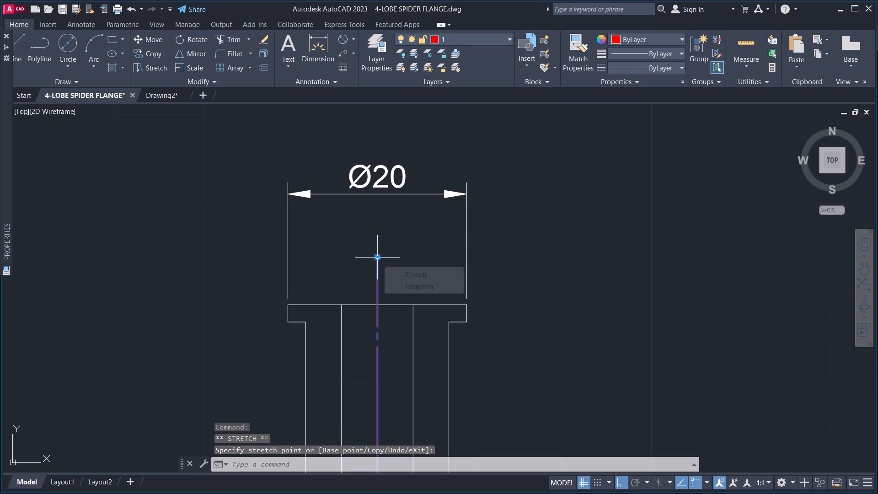
{"action": "key", "text": "Escape"}
Add a horizontal linear dimension between the two bore lines at the top flange, placed between the centre line's end and the Ø20 dimension.
{"action": "scroll", "coordinate": [414, 271], "scroll_direction": "down", "scroll_amount": 1}
{"action": "middle_click_drag", "start_coordinate": [485, 312], "coordinate": [484, 287]}
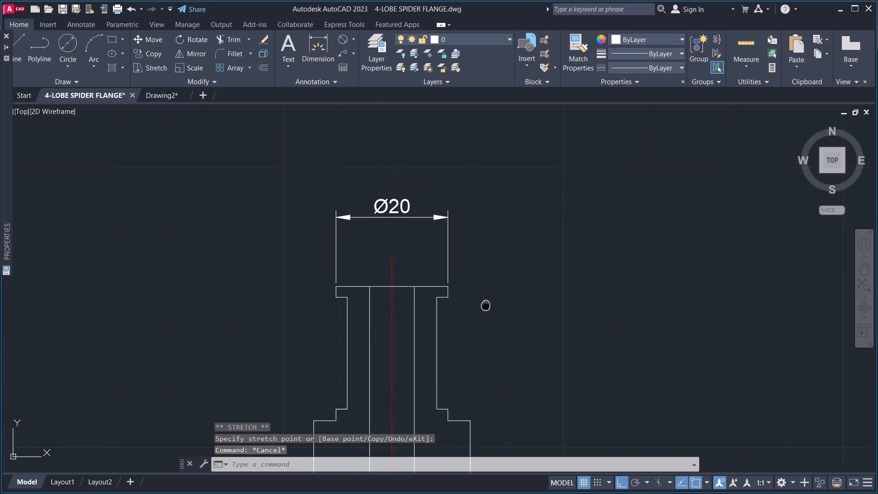
{"action": "middle_click_drag", "start_coordinate": [484, 287], "coordinate": [473, 257]}
{"action": "middle_click_drag", "start_coordinate": [489, 319], "coordinate": [491, 255]}
{"action": "scroll", "coordinate": [501, 283], "scroll_direction": "down", "scroll_amount": 1}
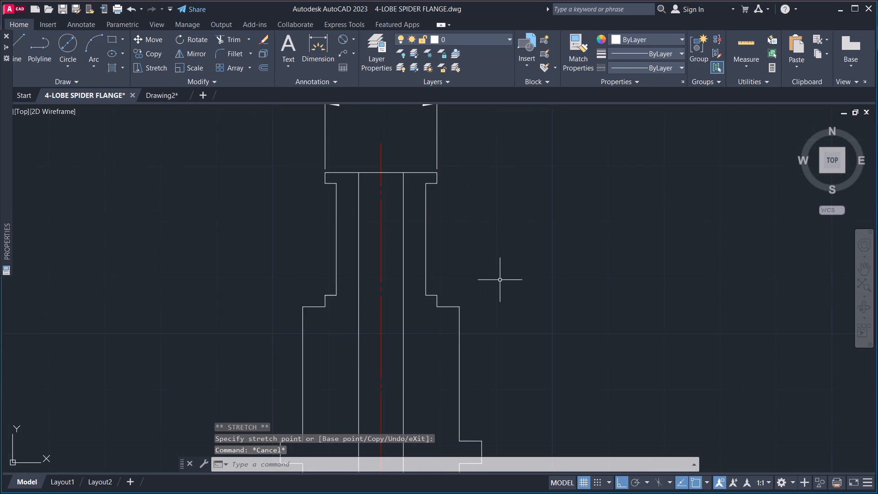
{"action": "scroll", "coordinate": [501, 283], "scroll_direction": "down", "scroll_amount": 1}
{"action": "middle_click_drag", "start_coordinate": [525, 303], "coordinate": [507, 280]}
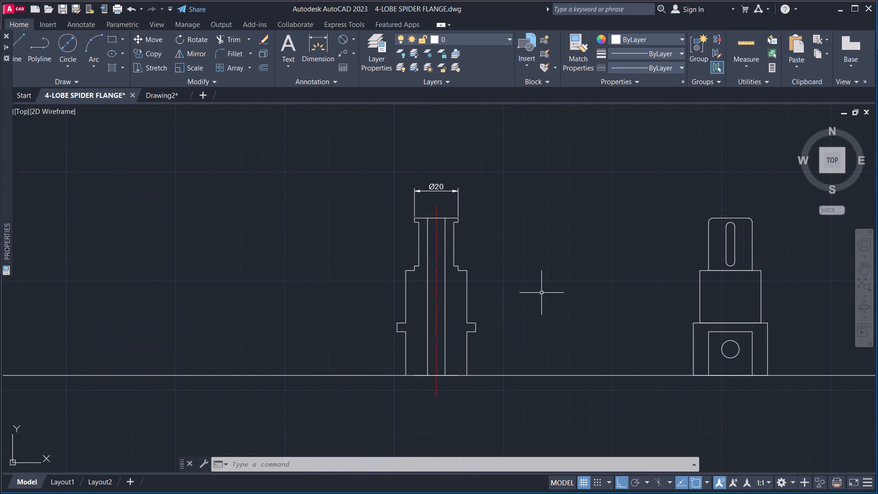
{"action": "middle_click_drag", "start_coordinate": [546, 287], "coordinate": [489, 287]}
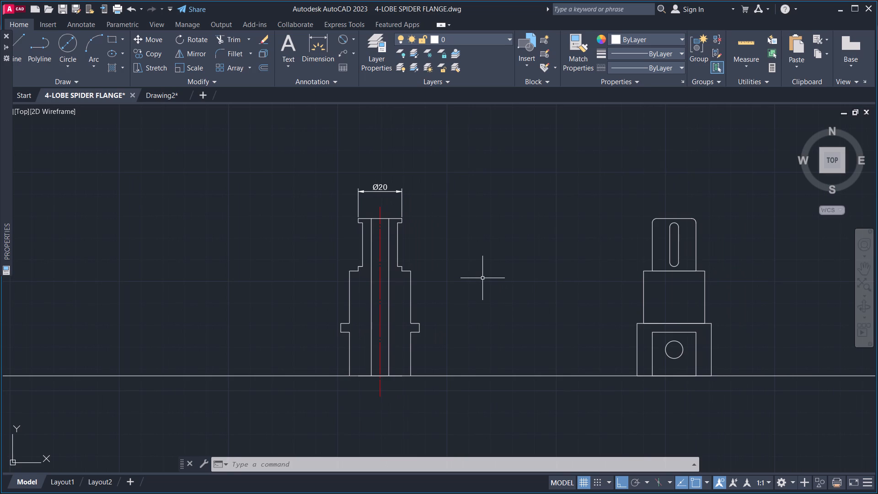
{"action": "scroll", "coordinate": [393, 209], "scroll_direction": "up", "scroll_amount": 1}
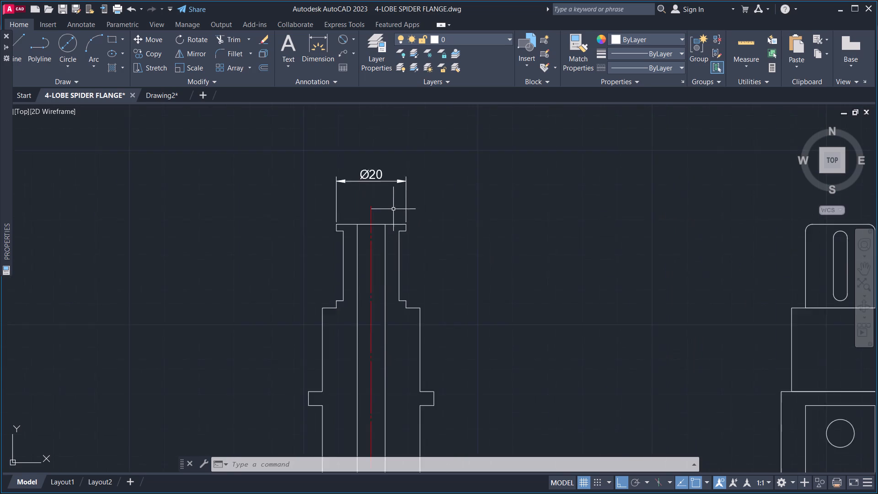
{"action": "scroll", "coordinate": [393, 209], "scroll_direction": "up", "scroll_amount": 4}
{"action": "middle_click_drag", "start_coordinate": [364, 236], "coordinate": [423, 304]}
{"action": "key", "text": "d"}
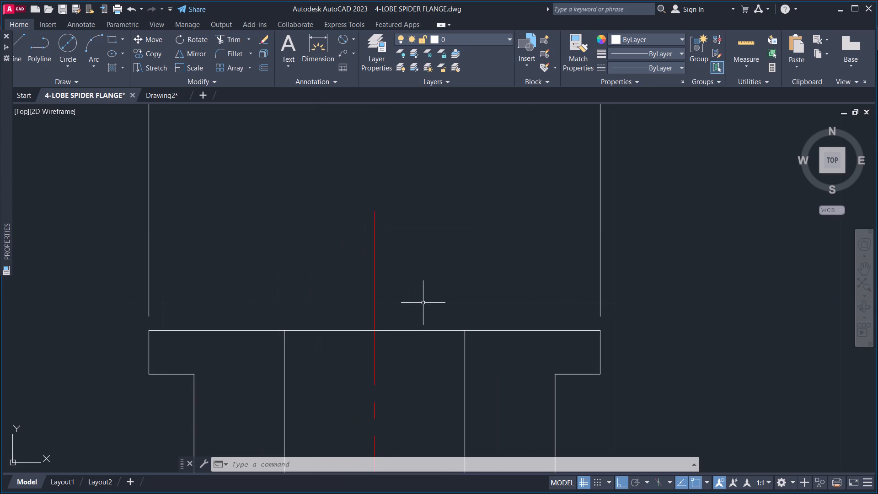
{"action": "type", "text": "LI"}
{"action": "key", "text": "space"}
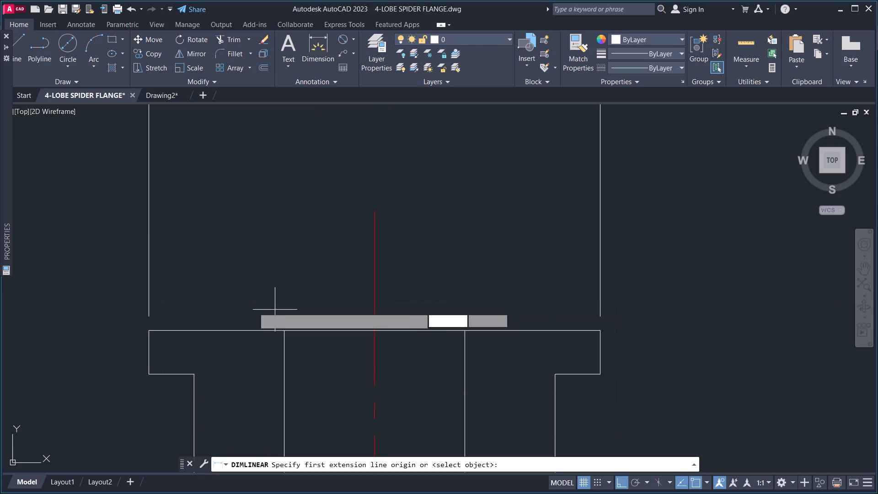
{"action": "left_click", "coordinate": [284, 331]}
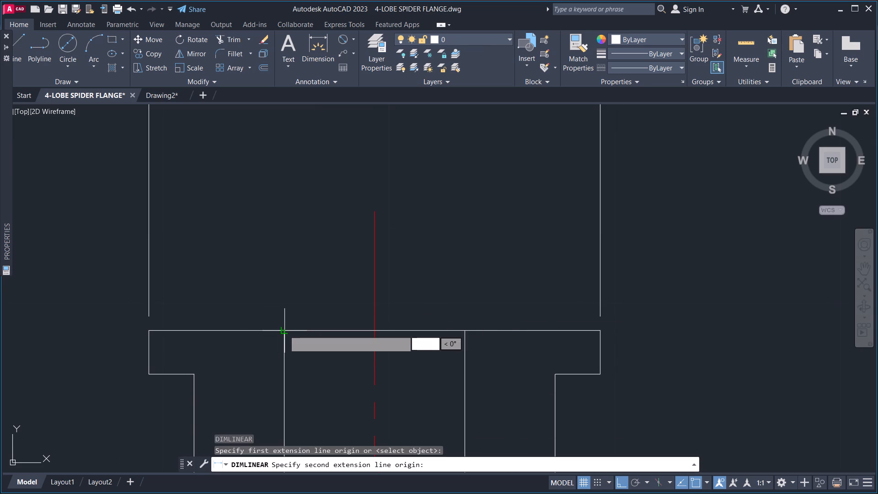
{"action": "left_click", "coordinate": [465, 330]}
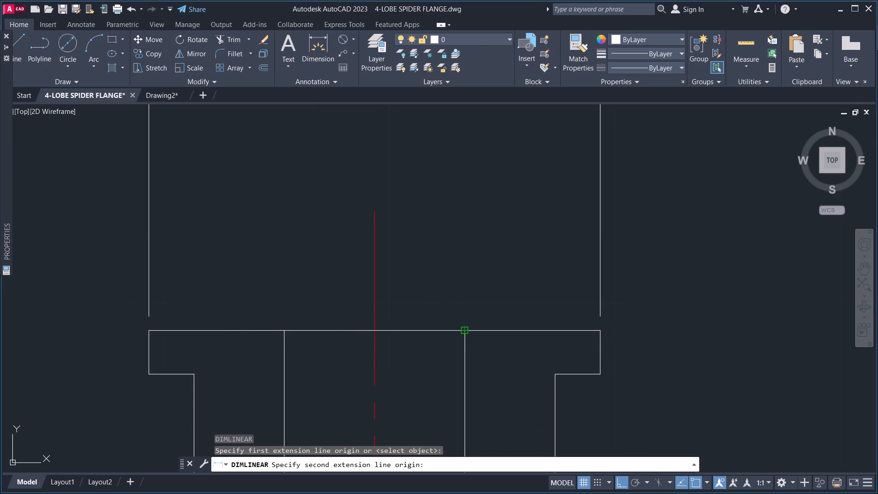
{"action": "middle_click_drag", "start_coordinate": [425, 220], "coordinate": [445, 368]}
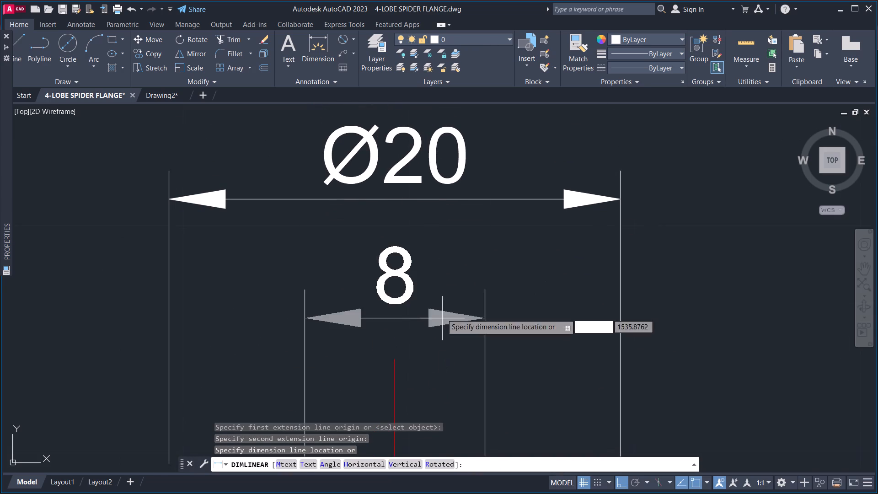
{"action": "left_click", "coordinate": [440, 321]}
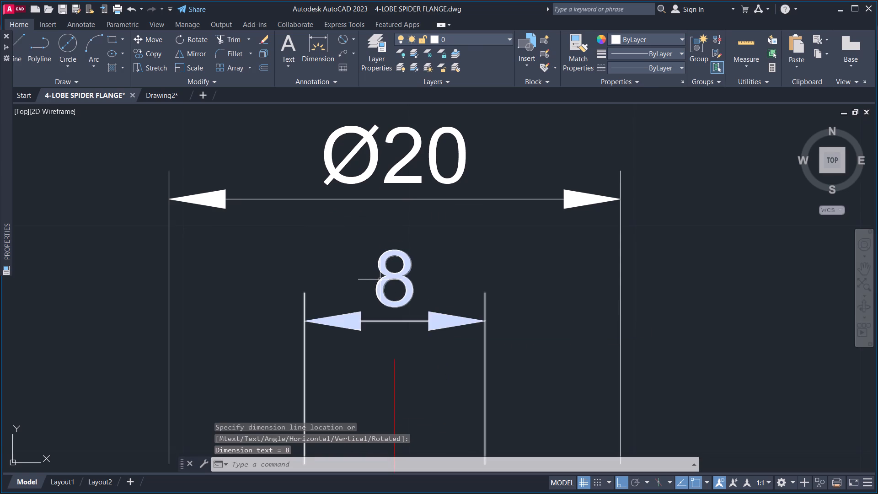
Add a diameter symbol before the bore width dimension text so it reads Ø8.
{"action": "double_click", "coordinate": [380, 279]}
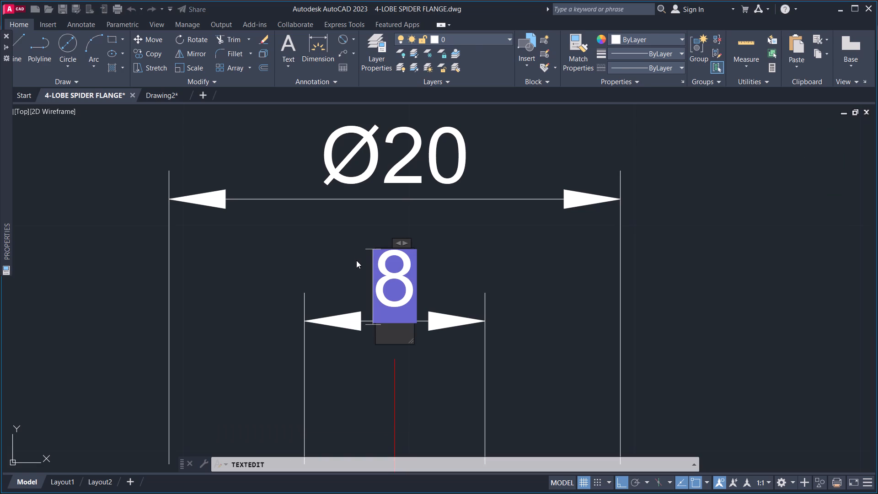
{"action": "type", "text": "%%c"}
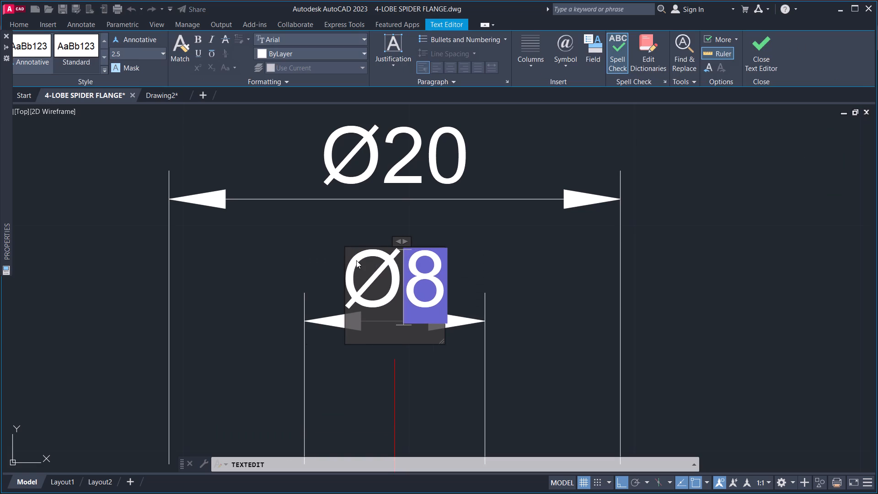
{"action": "left_click", "coordinate": [523, 265]}
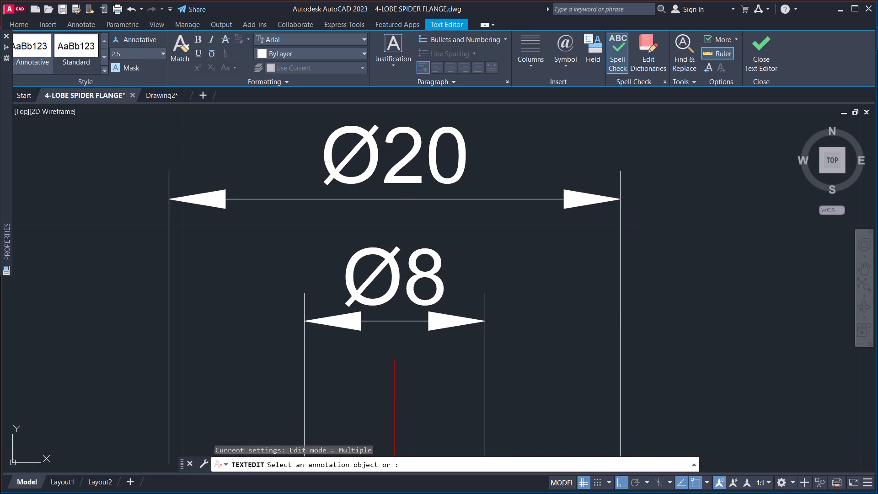
{"action": "scroll", "coordinate": [518, 285], "scroll_direction": "down", "scroll_amount": 3}
{"action": "middle_click_drag", "start_coordinate": [536, 329], "coordinate": [512, 289]}
{"action": "key", "text": "Escape"}
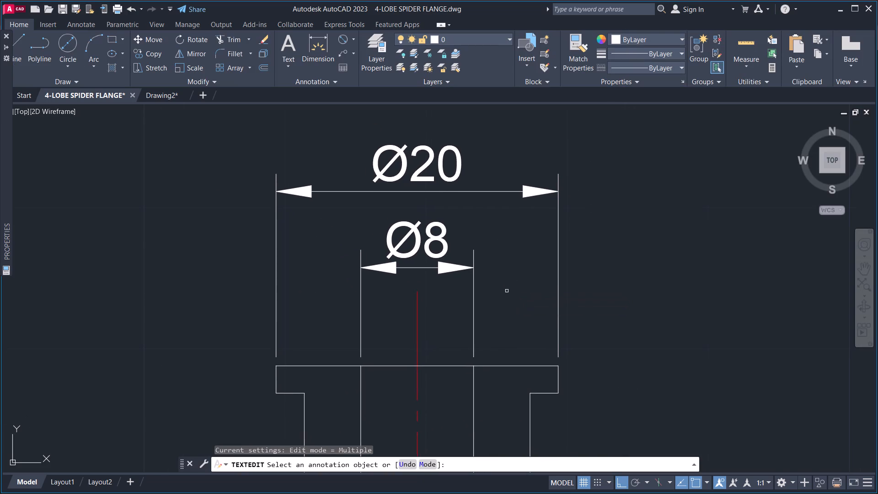
Add a horizontal linear dimension for the right shoulder ledge, from the small step's upper outer corner to the body's outer corner, placed just above.
{"action": "middle_click_drag", "start_coordinate": [514, 321], "coordinate": [491, 256]}
{"action": "scroll", "coordinate": [489, 256], "scroll_direction": "down", "scroll_amount": 2}
{"action": "middle_click_drag", "start_coordinate": [510, 290], "coordinate": [483, 248]}
{"action": "middle_click_drag", "start_coordinate": [522, 319], "coordinate": [491, 246]}
{"action": "scroll", "coordinate": [491, 262], "scroll_direction": "down", "scroll_amount": 2}
{"action": "middle_click_drag", "start_coordinate": [519, 316], "coordinate": [510, 293]}
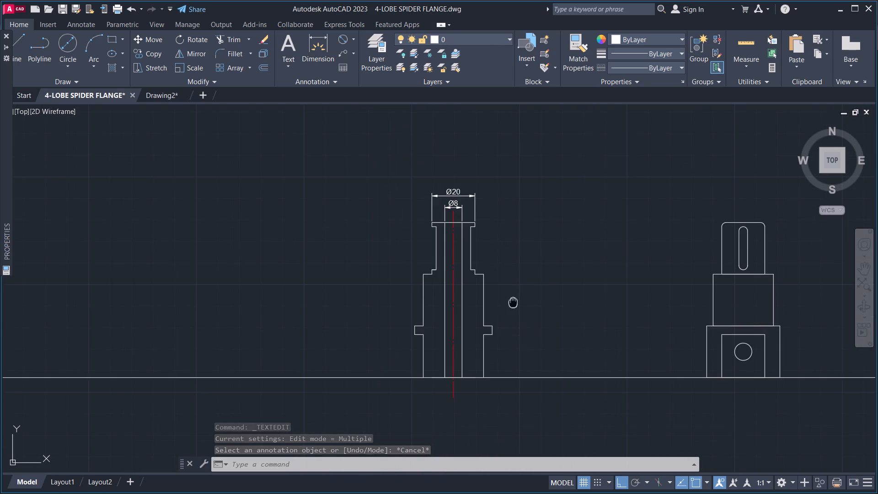
{"action": "middle_click_drag", "start_coordinate": [510, 293], "coordinate": [506, 282]}
{"action": "middle_click_drag", "start_coordinate": [495, 304], "coordinate": [490, 328]}
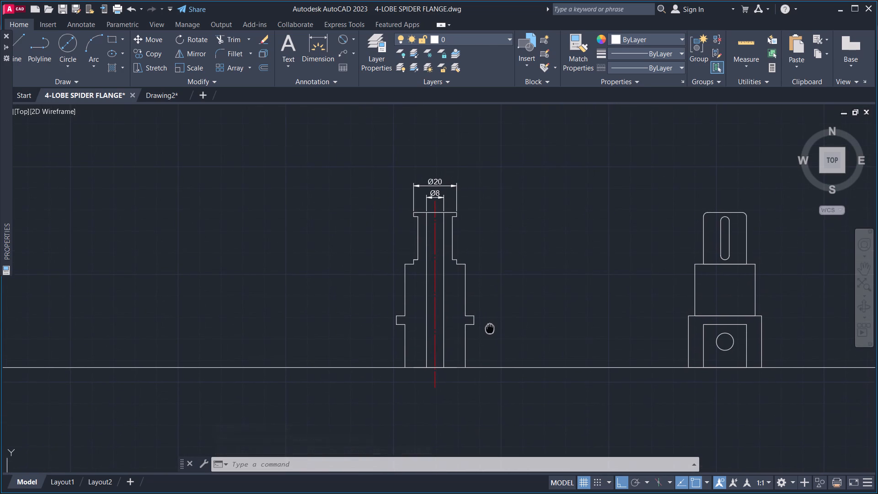
{"action": "scroll", "coordinate": [460, 262], "scroll_direction": "up", "scroll_amount": 2}
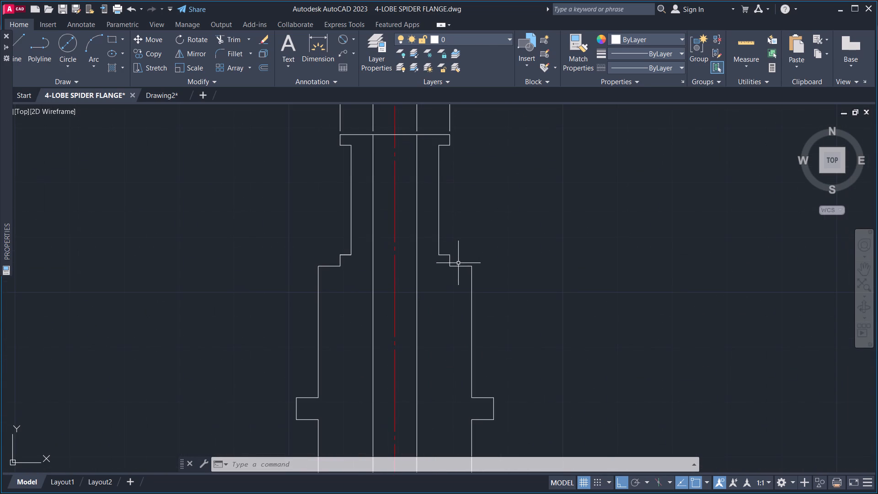
{"action": "middle_click_drag", "start_coordinate": [474, 244], "coordinate": [429, 286]}
{"action": "scroll", "coordinate": [406, 308], "scroll_direction": "up", "scroll_amount": 3}
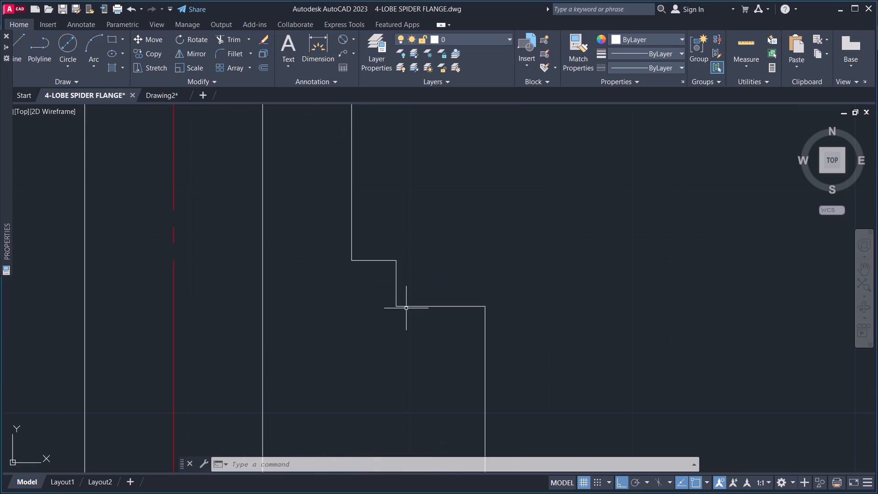
{"action": "key", "text": "d"}
{"action": "type", "text": "LI"}
{"action": "key", "text": "space"}
{"action": "left_click", "coordinate": [399, 258]}
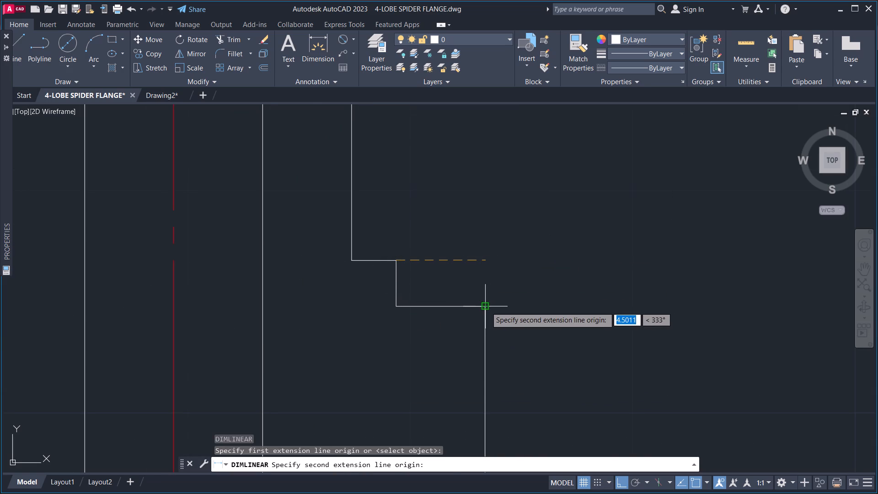
{"action": "left_click", "coordinate": [486, 307]}
{"action": "middle_click_drag", "start_coordinate": [455, 250], "coordinate": [455, 317]}
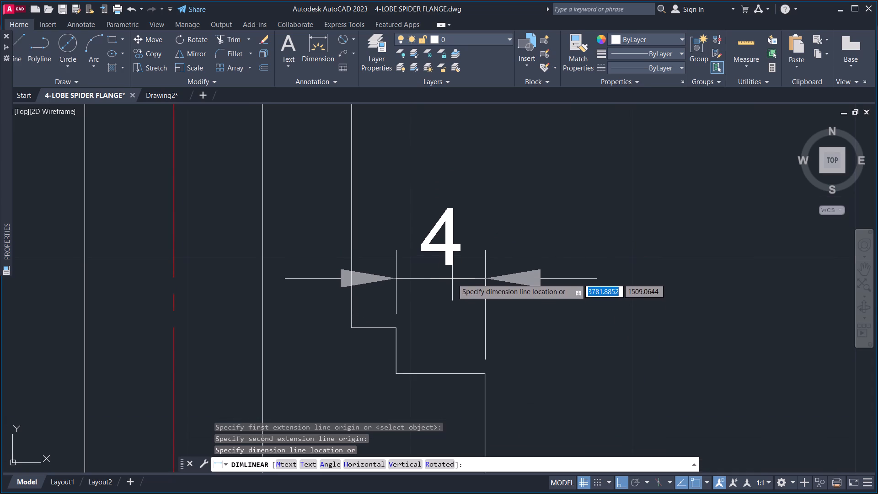
{"action": "left_click", "coordinate": [452, 279]}
Add a horizontal linear dimension for the top flange's left overhang beyond the neck, placed below the flange.
{"action": "middle_click_drag", "start_coordinate": [403, 242], "coordinate": [479, 374]}
{"action": "scroll", "coordinate": [455, 290], "scroll_direction": "down", "scroll_amount": 2}
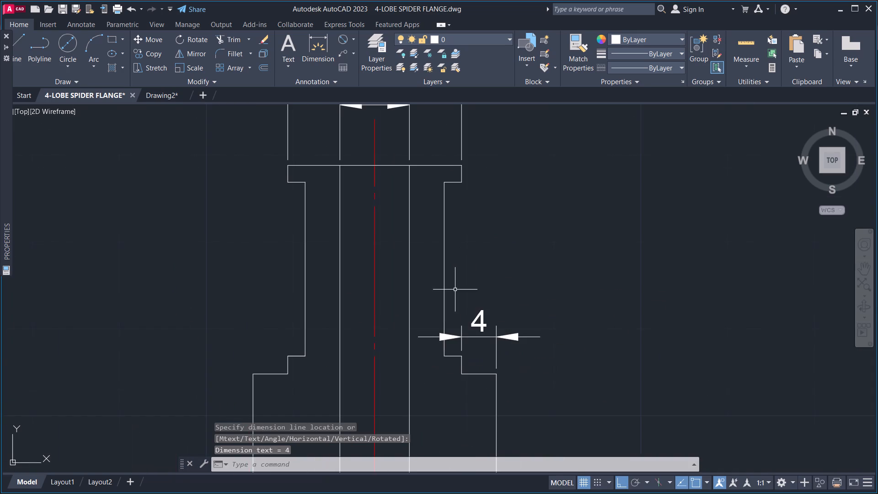
{"action": "middle_click_drag", "start_coordinate": [462, 283], "coordinate": [421, 301]}
{"action": "middle_click_drag", "start_coordinate": [427, 294], "coordinate": [460, 261]}
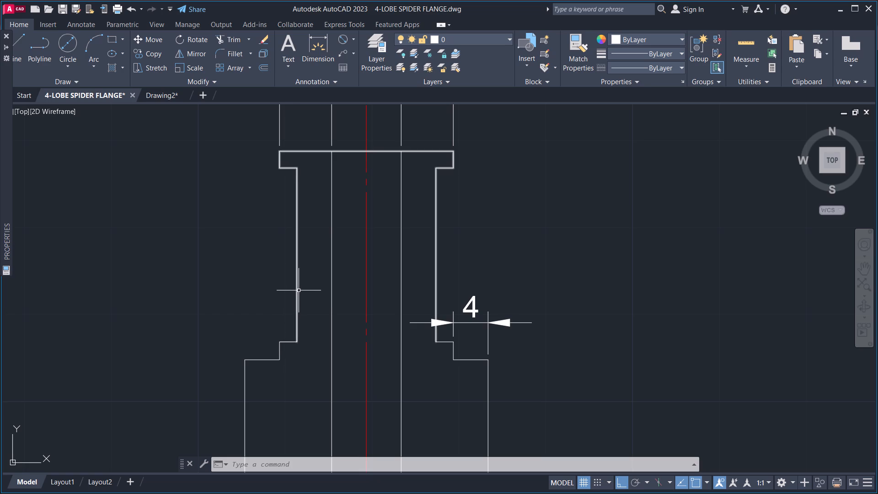
{"action": "key", "text": "d"}
{"action": "key", "text": "l"}
{"action": "type", "text": "I"}
{"action": "key", "text": "space"}
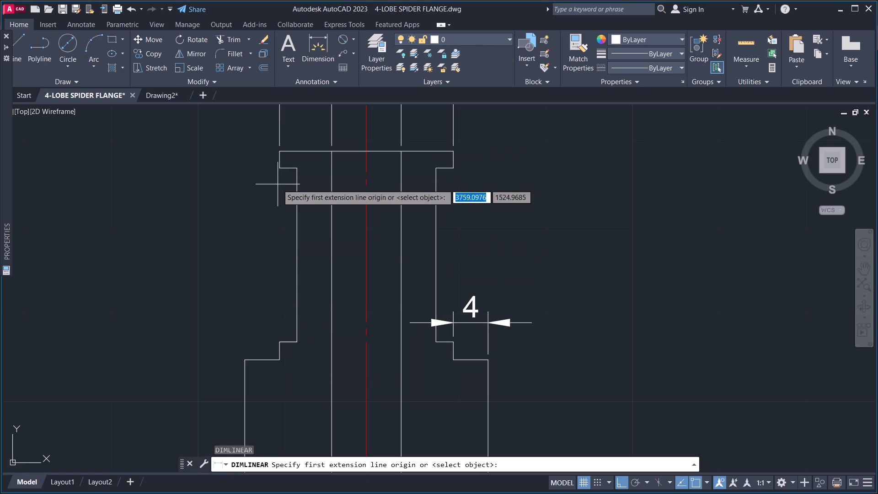
{"action": "left_click", "coordinate": [277, 170]}
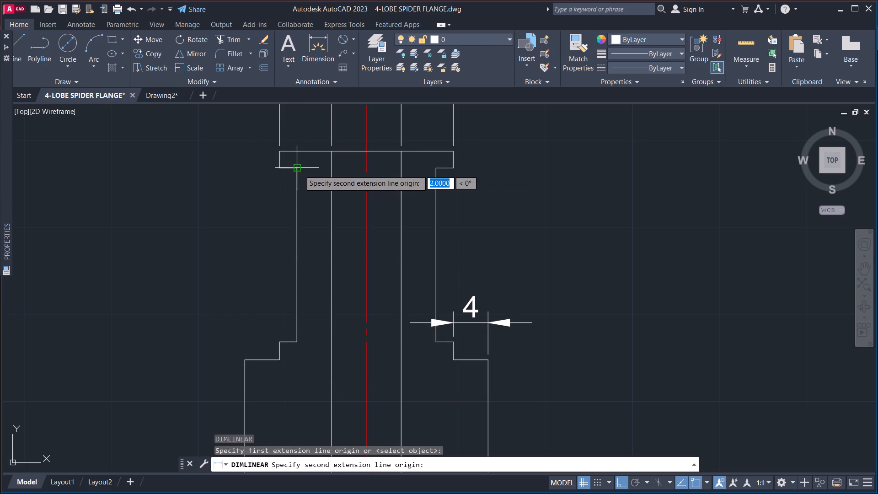
{"action": "left_click", "coordinate": [300, 170]}
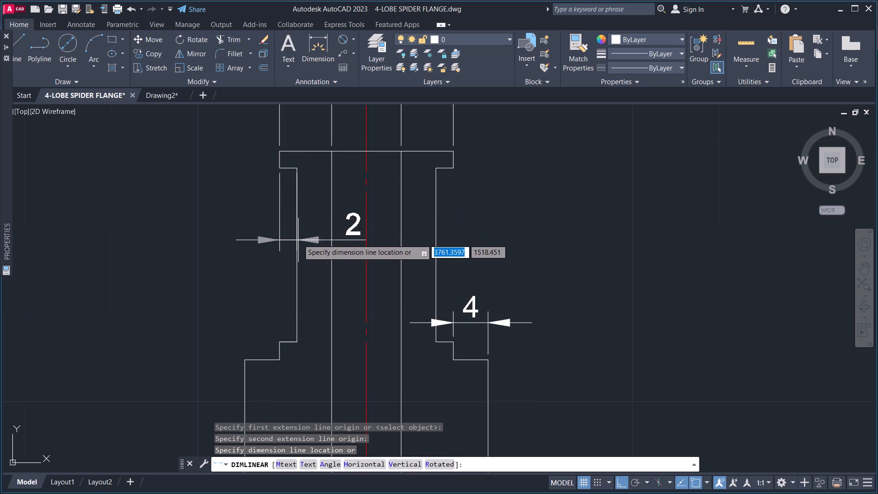
{"action": "left_click", "coordinate": [298, 239]}
Move the flange overhang dimension's text out of the bore area to the outside left of the part outline.
{"action": "left_click", "coordinate": [351, 230]}
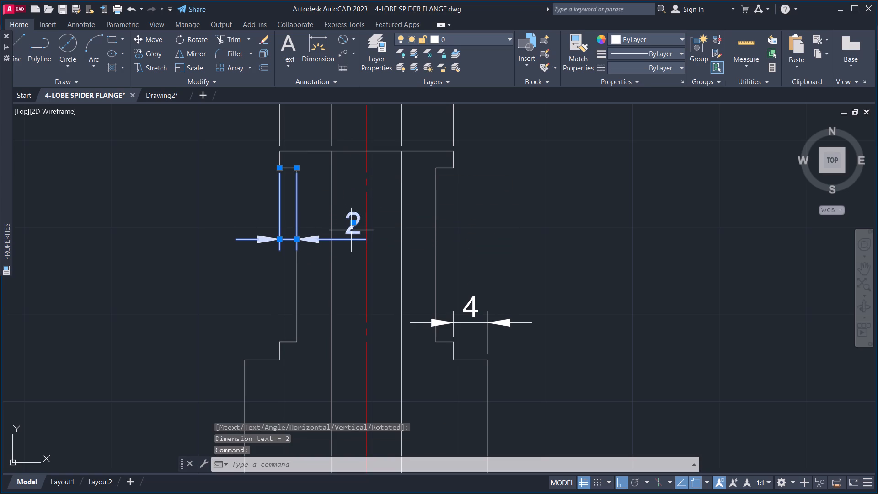
{"action": "left_click", "coordinate": [351, 224]}
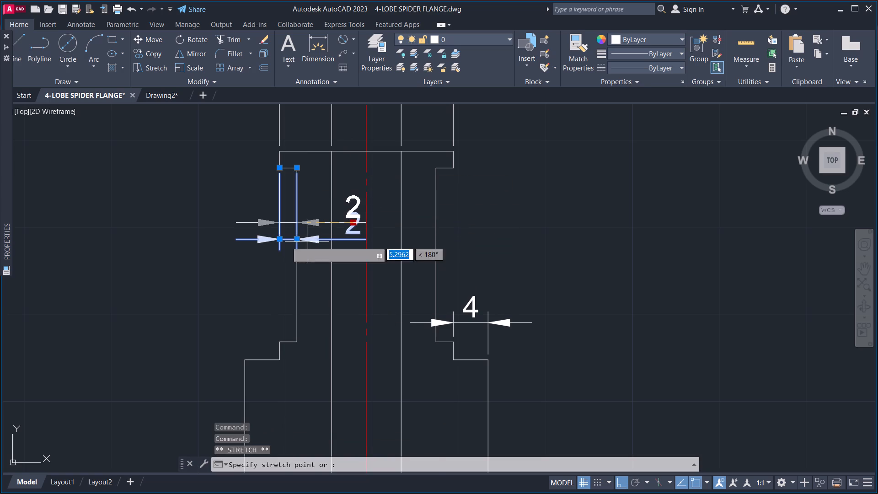
{"action": "left_click", "coordinate": [232, 245]}
{"action": "middle_click_drag", "start_coordinate": [239, 264], "coordinate": [266, 277]}
{"action": "key", "text": "Escape"}
{"action": "key", "text": "Escape"}
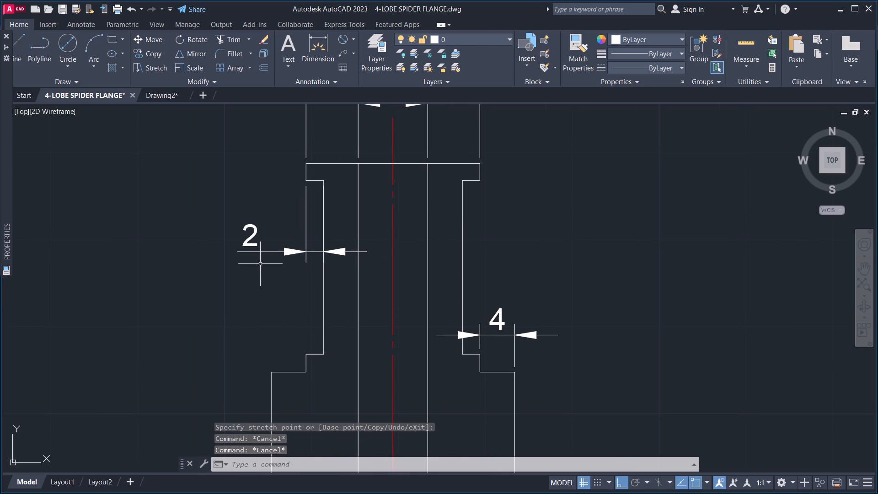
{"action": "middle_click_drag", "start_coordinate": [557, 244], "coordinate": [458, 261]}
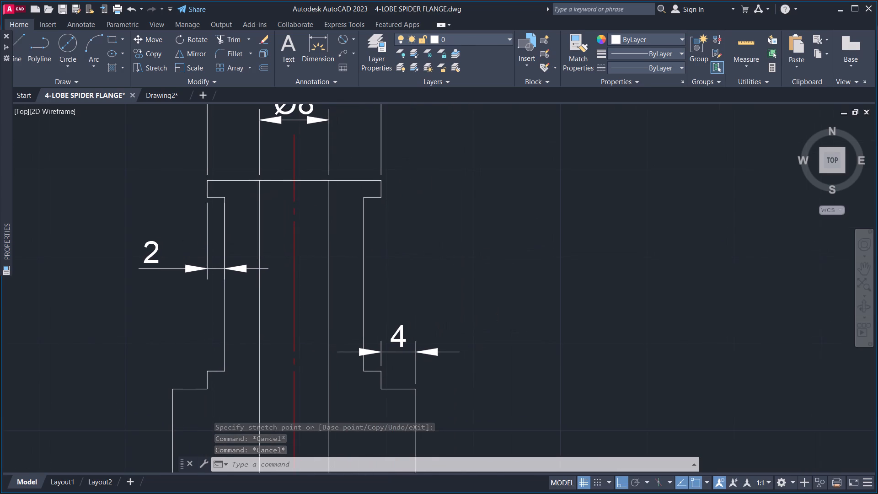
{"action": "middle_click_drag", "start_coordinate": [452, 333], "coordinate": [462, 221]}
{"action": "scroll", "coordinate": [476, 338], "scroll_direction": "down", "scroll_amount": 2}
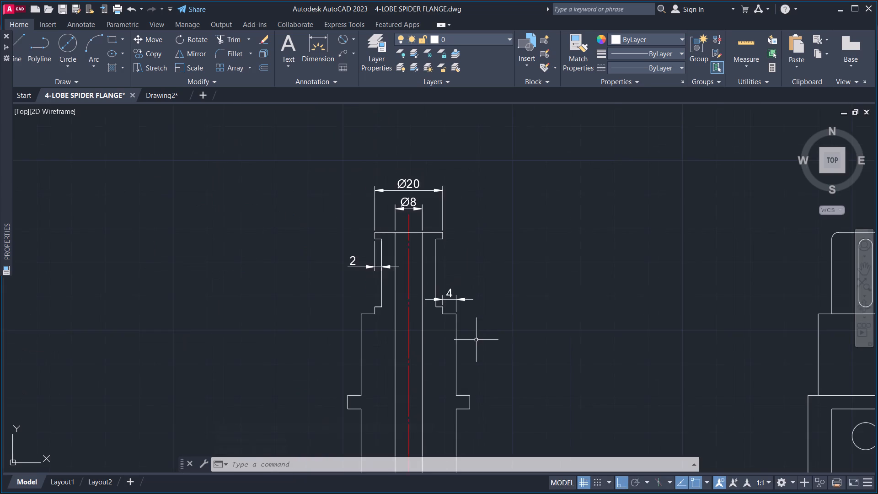
Add a horizontal linear dimension for the lower collar's right projection beyond the body, placed just above the collar.
{"action": "middle_click_drag", "start_coordinate": [498, 376], "coordinate": [484, 251]}
{"action": "scroll", "coordinate": [442, 272], "scroll_direction": "up", "scroll_amount": 4}
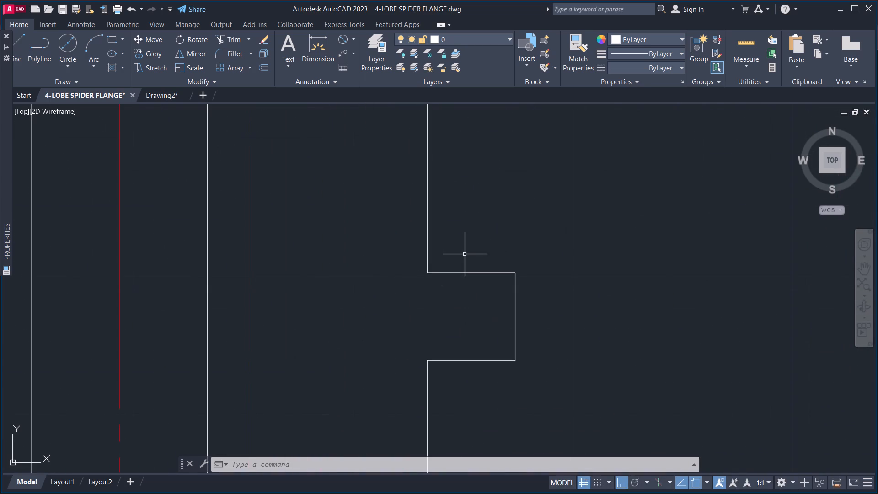
{"action": "key", "text": "d"}
{"action": "key", "text": "l"}
{"action": "key", "text": "i"}
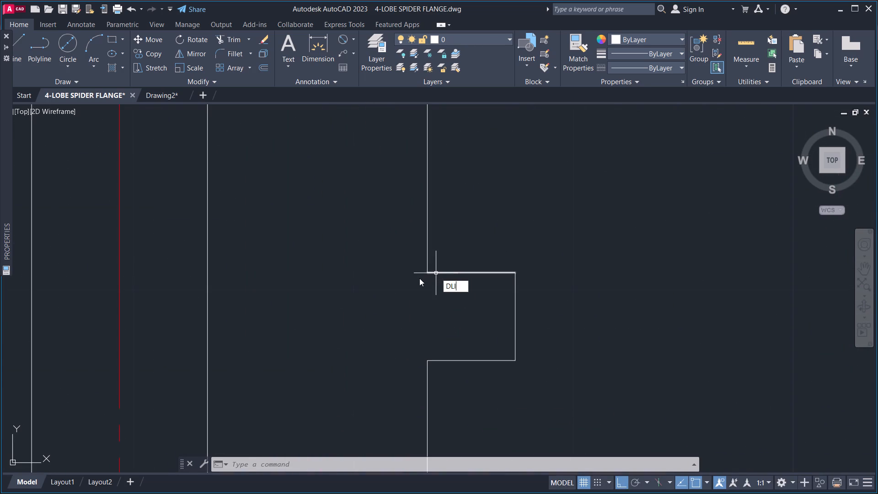
{"action": "key", "text": "space"}
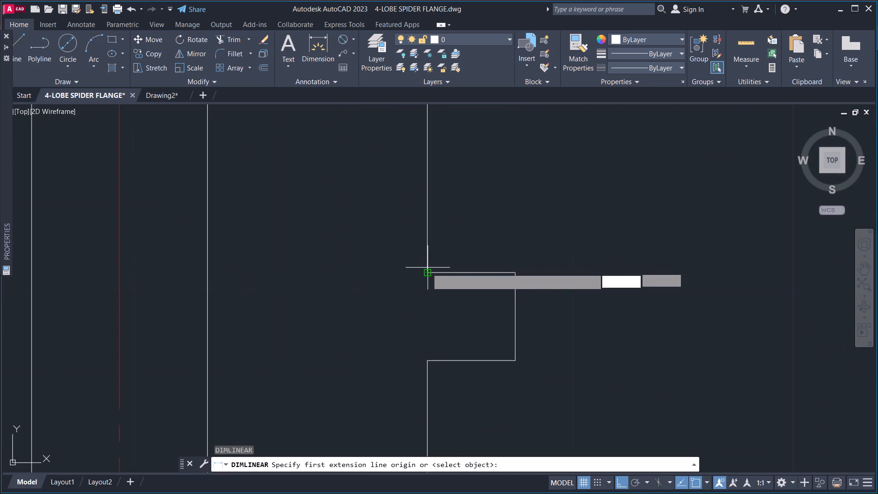
{"action": "left_click", "coordinate": [427, 272]}
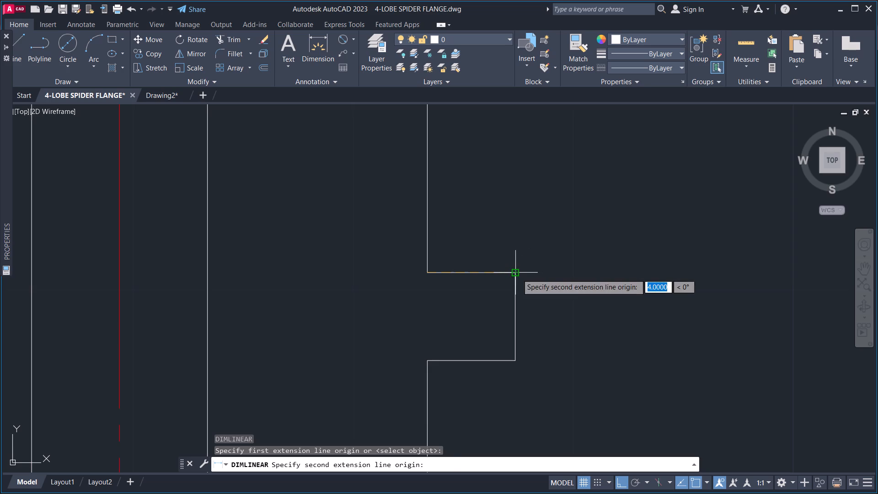
{"action": "left_click", "coordinate": [517, 274]}
{"action": "middle_click_drag", "start_coordinate": [504, 225], "coordinate": [517, 320]}
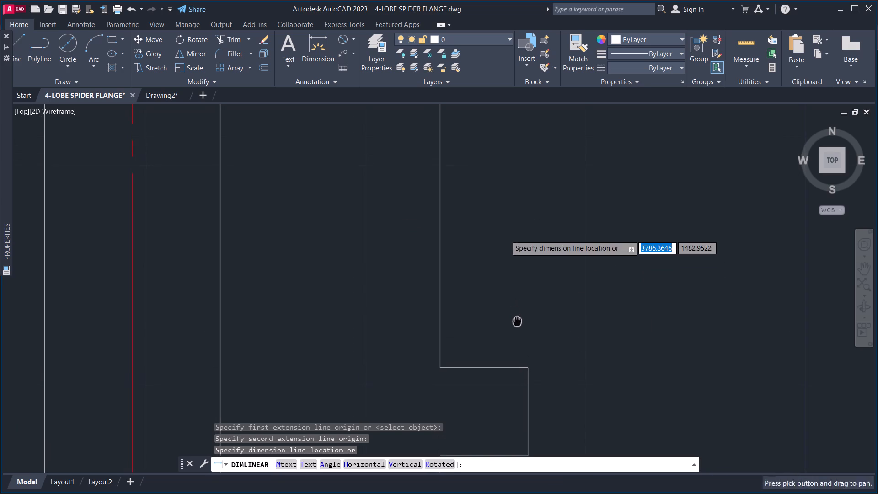
{"action": "left_click", "coordinate": [512, 285]}
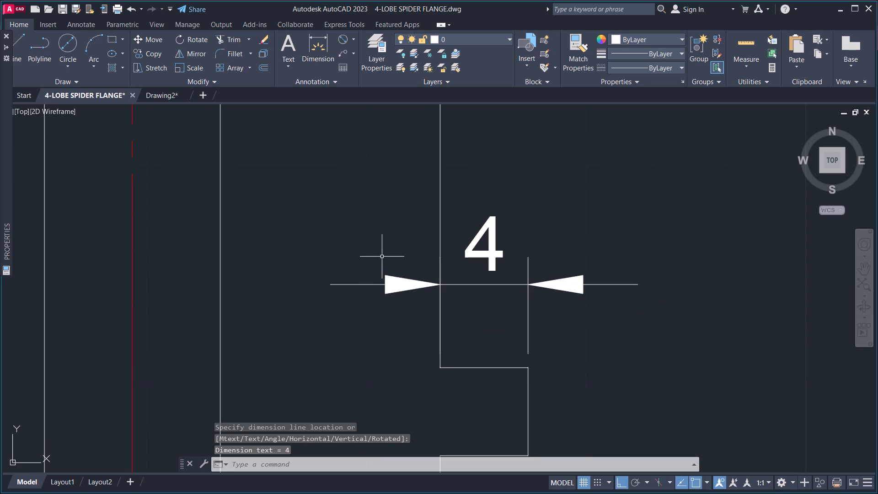
Draw a horizontal construction line through the centre of the circle in the side view, extending across the front view.
{"action": "scroll", "coordinate": [380, 256], "scroll_direction": "down", "scroll_amount": 1}
{"action": "middle_click_drag", "start_coordinate": [378, 223], "coordinate": [397, 322]}
{"action": "scroll", "coordinate": [397, 322], "scroll_direction": "down", "scroll_amount": 1}
{"action": "middle_click", "coordinate": [397, 322]}
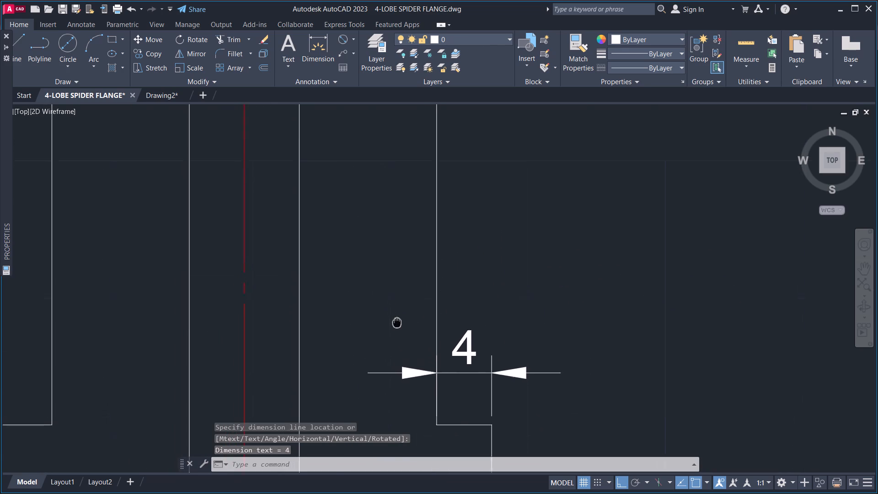
{"action": "scroll", "coordinate": [397, 322], "scroll_direction": "down", "scroll_amount": 1}
{"action": "middle_click_drag", "start_coordinate": [398, 301], "coordinate": [411, 325]}
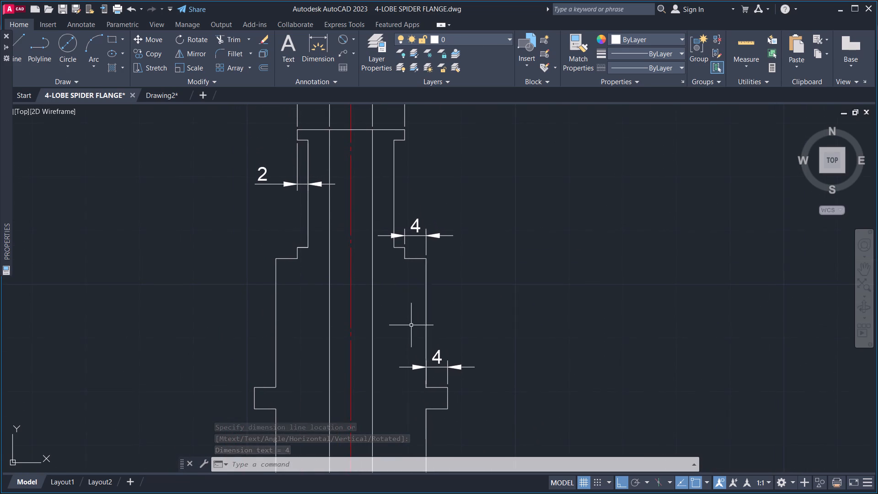
{"action": "middle_click_drag", "start_coordinate": [427, 317], "coordinate": [439, 256]}
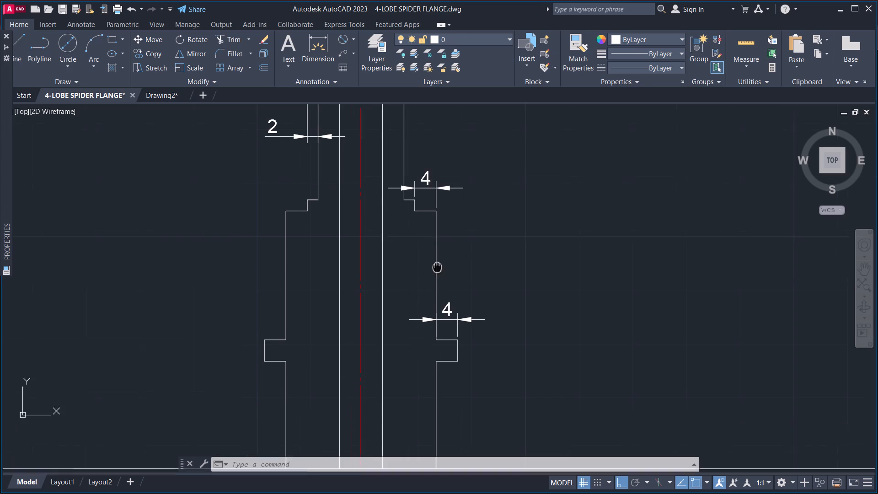
{"action": "middle_click_drag", "start_coordinate": [439, 256], "coordinate": [441, 247]}
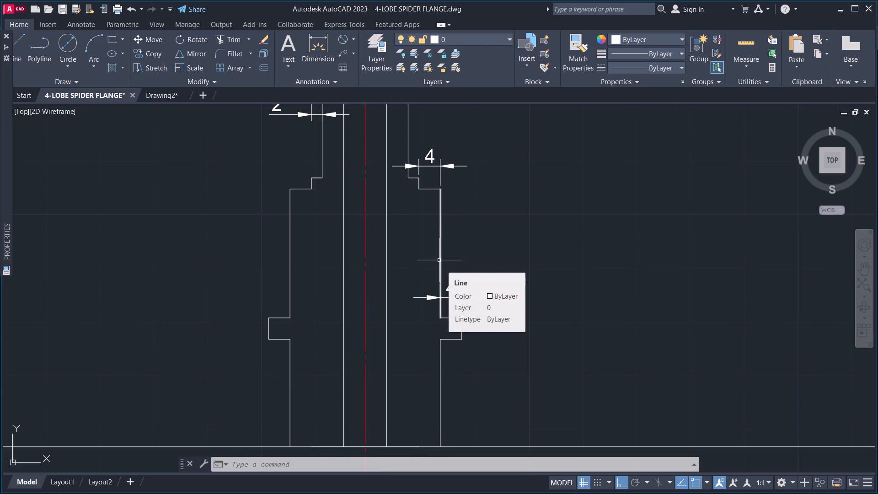
{"action": "scroll", "coordinate": [439, 261], "scroll_direction": "down", "scroll_amount": 1}
{"action": "middle_click_drag", "start_coordinate": [538, 309], "coordinate": [530, 311]}
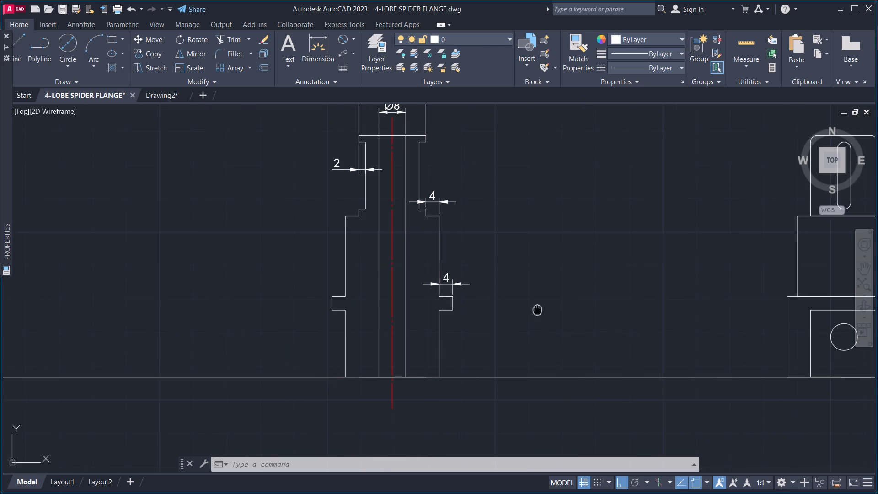
{"action": "middle_click_drag", "start_coordinate": [530, 311], "coordinate": [487, 323]}
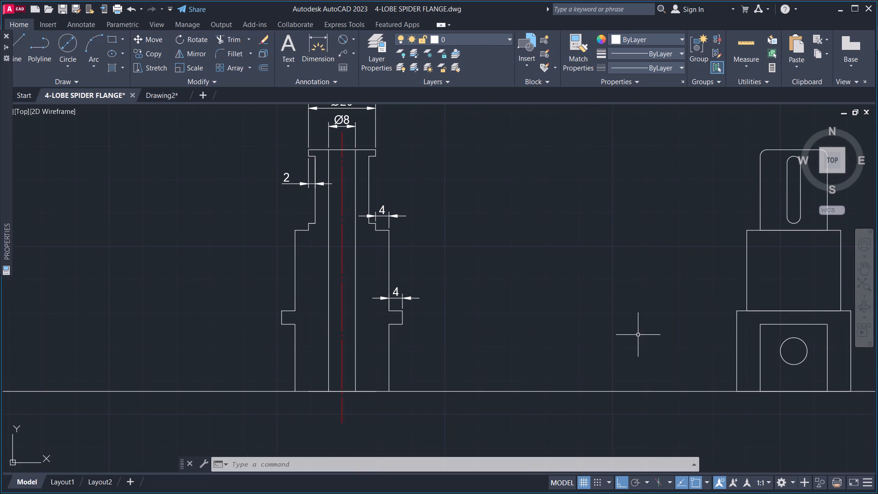
{"action": "scroll", "coordinate": [803, 346], "scroll_direction": "up", "scroll_amount": 1}
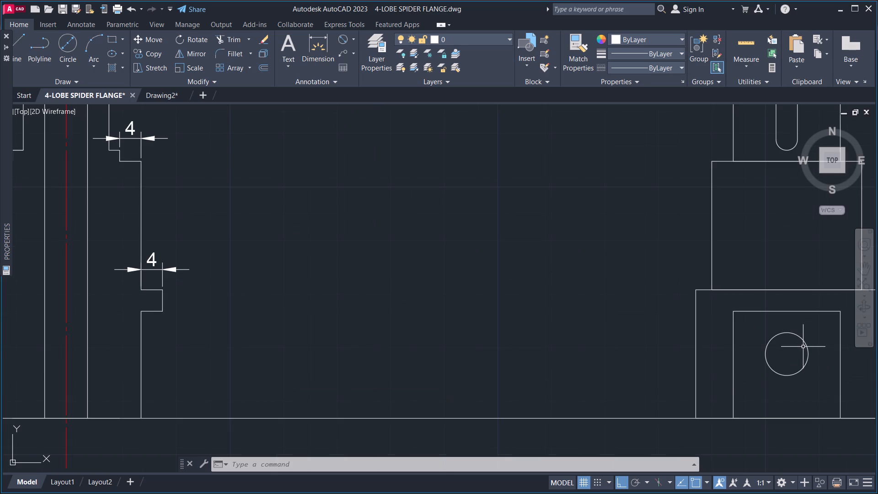
{"action": "middle_click_drag", "start_coordinate": [735, 366], "coordinate": [648, 362]}
{"action": "key", "text": "x"}
{"action": "key", "text": "l"}
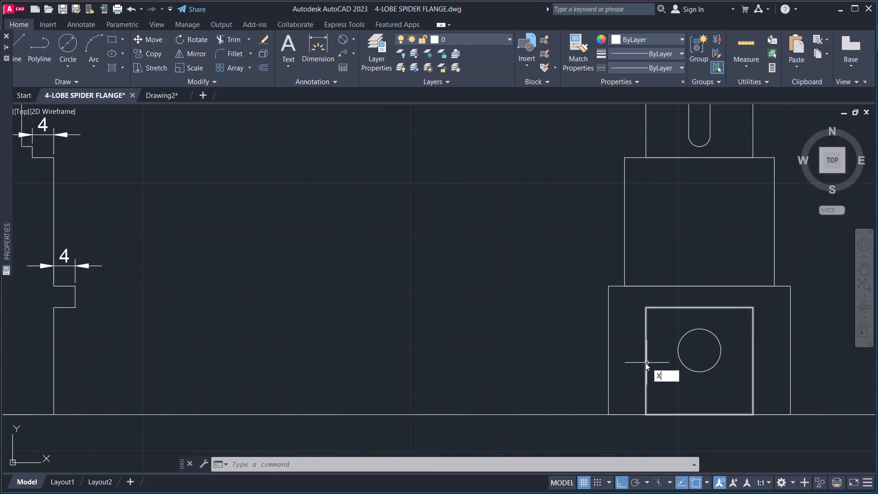
{"action": "key", "text": "space"}
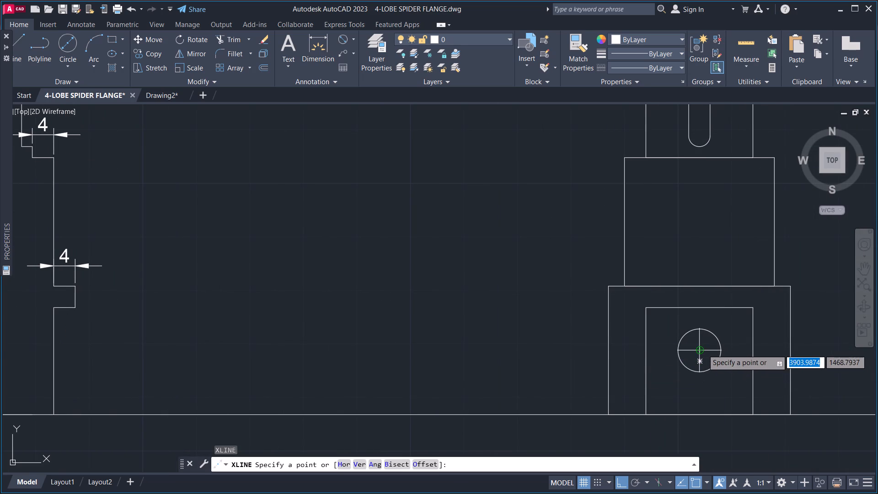
{"action": "left_click", "coordinate": [703, 349]}
{"action": "left_click", "coordinate": [483, 343]}
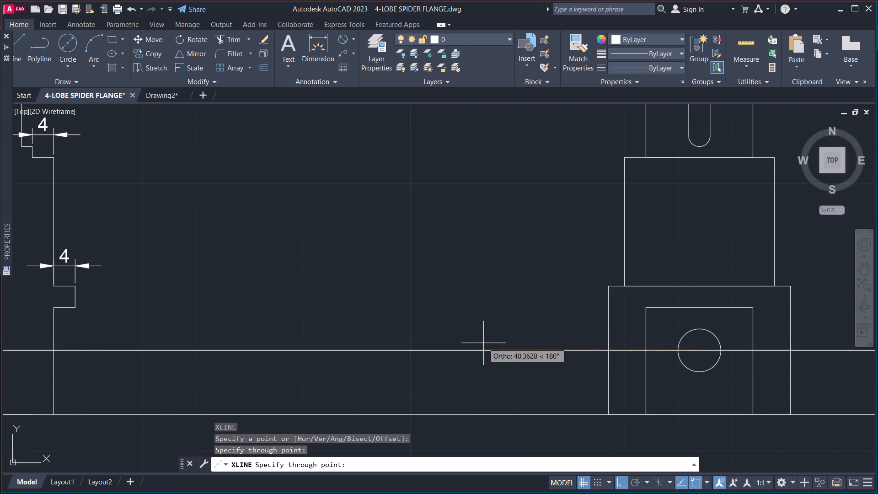
{"action": "key", "text": "Escape"}
{"action": "key", "text": "Escape"}
Draw a horizontal construction line through the top quadrant of the side view's circle.
{"action": "scroll", "coordinate": [425, 326], "scroll_direction": "down", "scroll_amount": 2}
{"action": "middle_click_drag", "start_coordinate": [352, 305], "coordinate": [458, 297]}
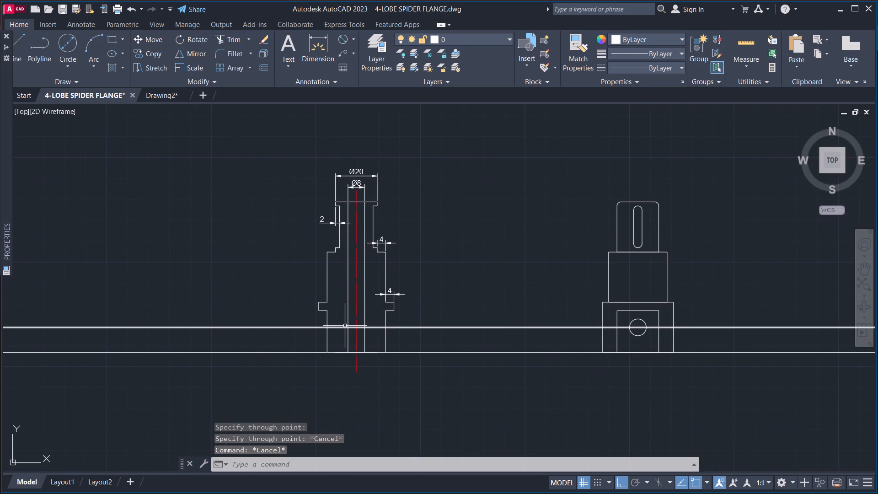
{"action": "scroll", "coordinate": [642, 318], "scroll_direction": "up", "scroll_amount": 2}
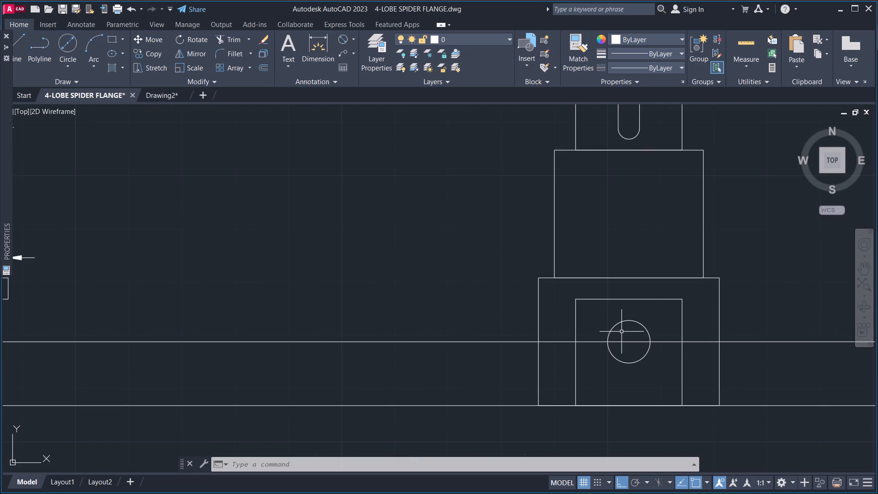
{"action": "key", "text": "x"}
{"action": "type", "text": "L"}
{"action": "key", "text": "space"}
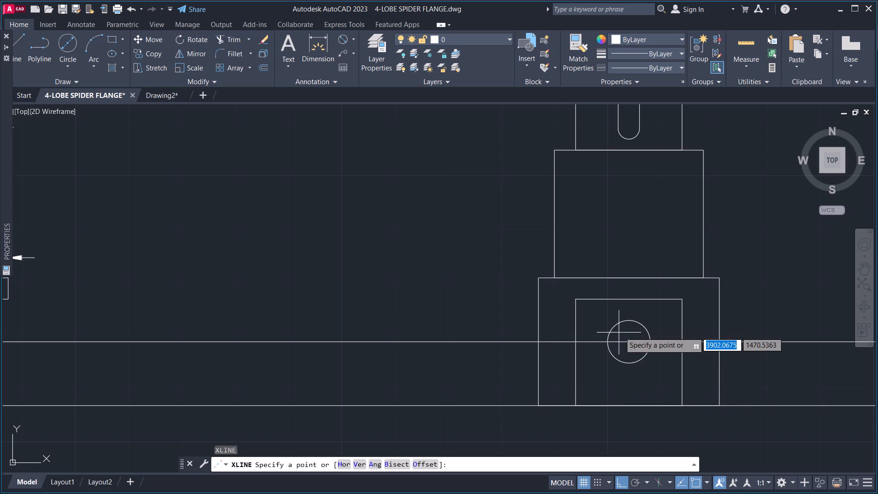
{"action": "left_click", "coordinate": [630, 321]}
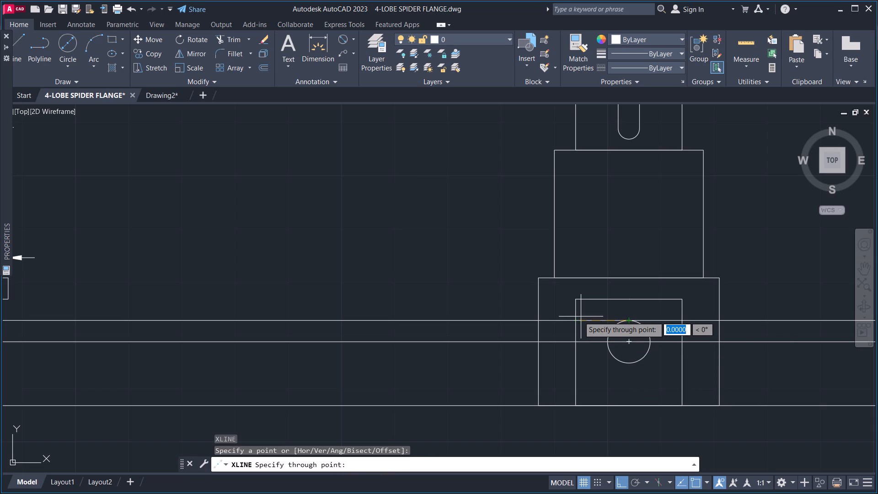
{"action": "left_click", "coordinate": [559, 316]}
{"action": "key", "text": "Escape"}
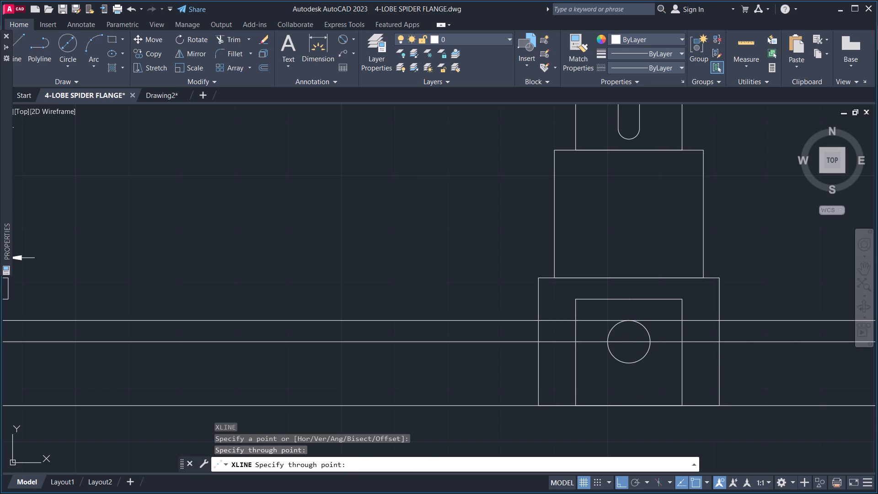
Draw a horizontal construction line through the bottom quadrant of the side view's circle.
{"action": "key", "text": "x"}
{"action": "type", "text": "L"}
{"action": "key", "text": "space"}
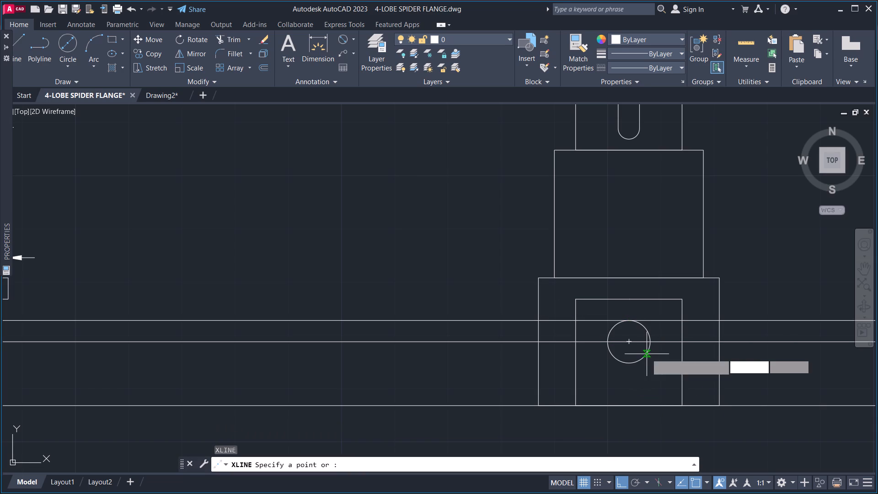
{"action": "left_click_drag", "start_coordinate": [626, 363], "coordinate": [621, 363]}
{"action": "left_click", "coordinate": [563, 359]}
{"action": "key", "text": "Escape"}
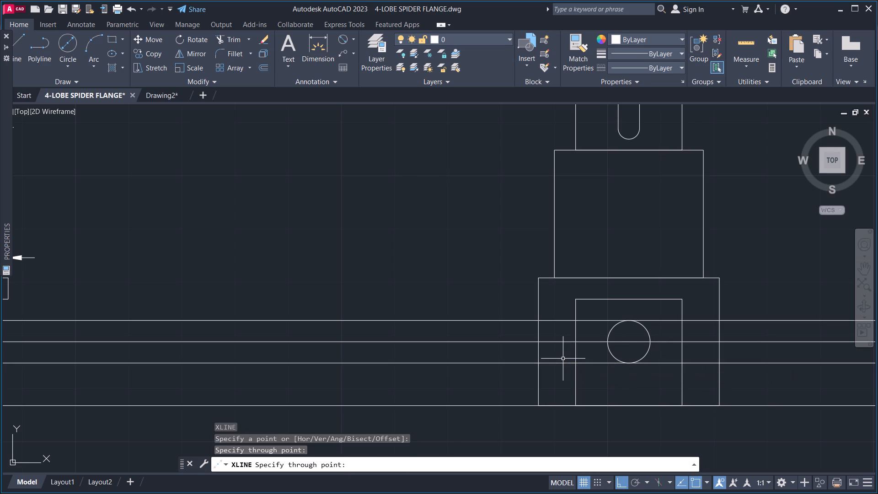
Trim both vertical bore edges in the front view between the upper and lower construction lines projected from the circle.
{"action": "scroll", "coordinate": [431, 333], "scroll_direction": "down", "scroll_amount": 2}
{"action": "middle_click_drag", "start_coordinate": [357, 334], "coordinate": [484, 321]}
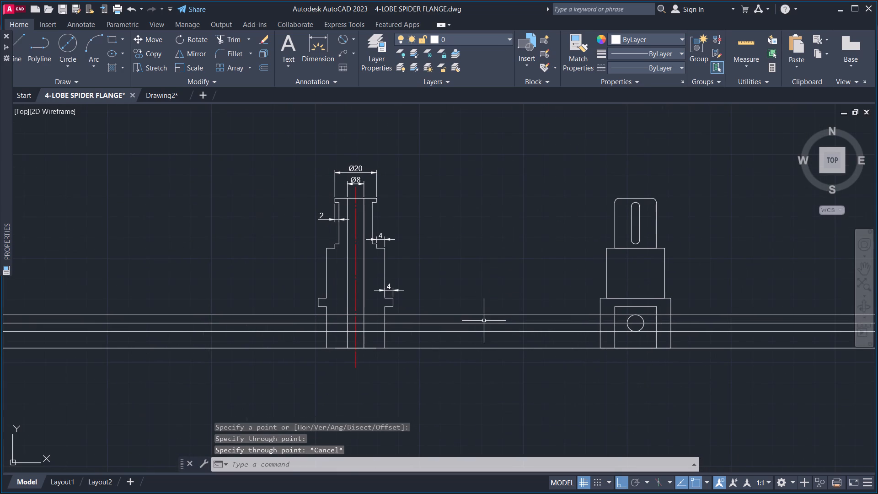
{"action": "scroll", "coordinate": [315, 327], "scroll_direction": "up", "scroll_amount": 2}
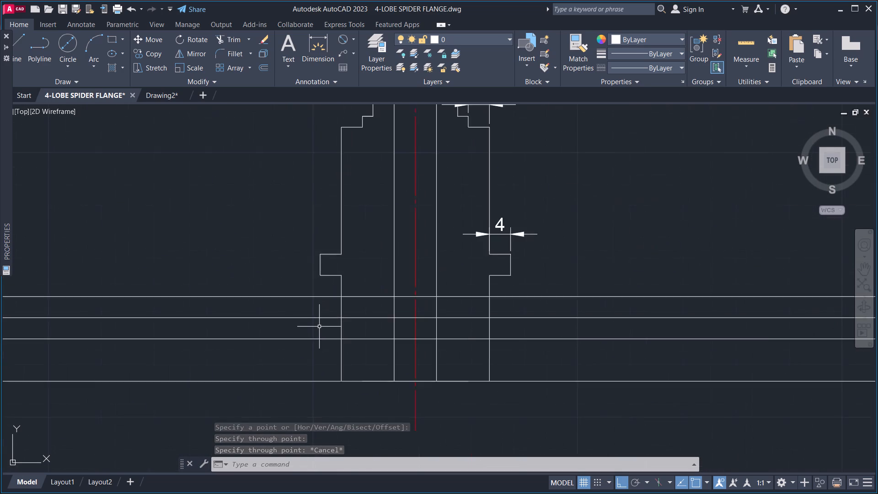
{"action": "scroll", "coordinate": [319, 327], "scroll_direction": "up", "scroll_amount": 1}
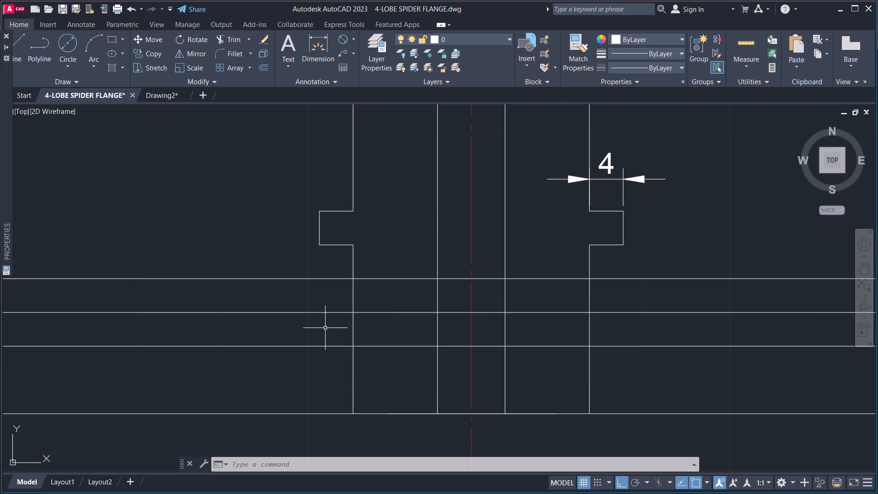
{"action": "key", "text": "t"}
{"action": "key", "text": "r"}
{"action": "key", "text": "space"}
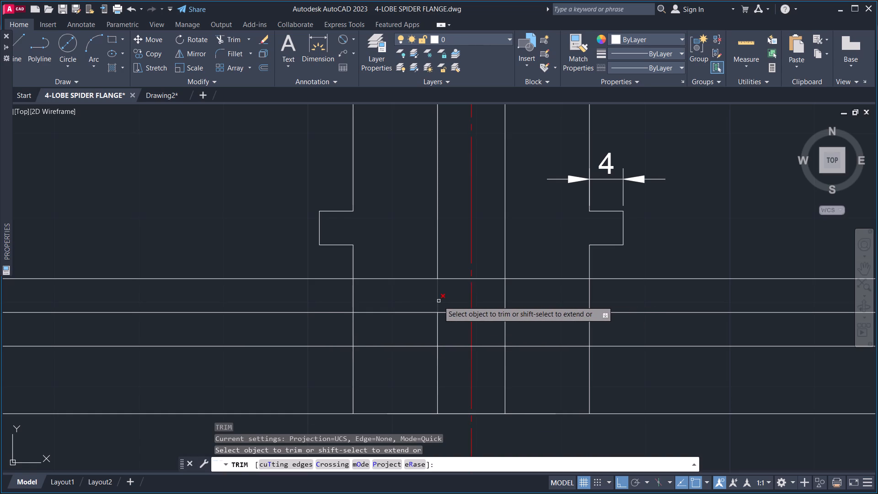
{"action": "left_click", "coordinate": [439, 301]}
{"action": "left_click", "coordinate": [436, 327]}
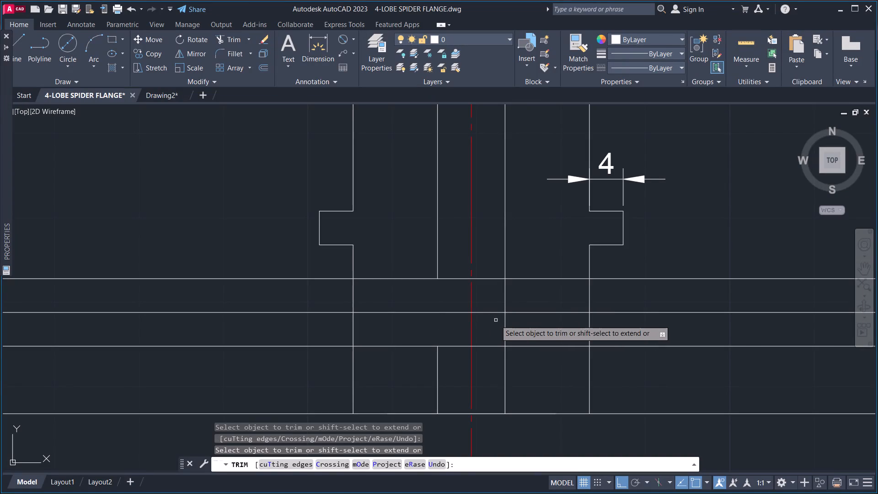
{"action": "left_click", "coordinate": [506, 328]}
{"action": "left_click", "coordinate": [506, 302]}
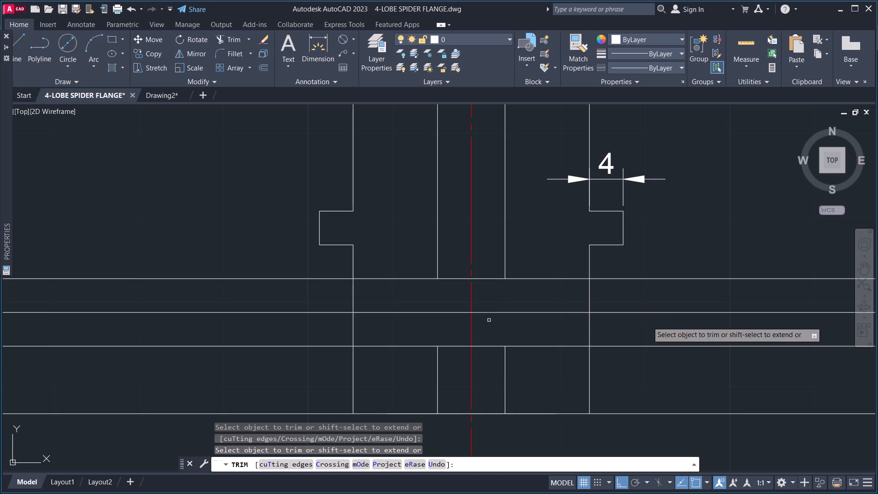
Trim the three horizontal construction lines beyond both outer sides of the front view's lower body.
{"action": "middle_click_drag", "start_coordinate": [673, 314], "coordinate": [605, 316]}
{"action": "left_click_drag", "start_coordinate": [653, 364], "coordinate": [650, 356]}
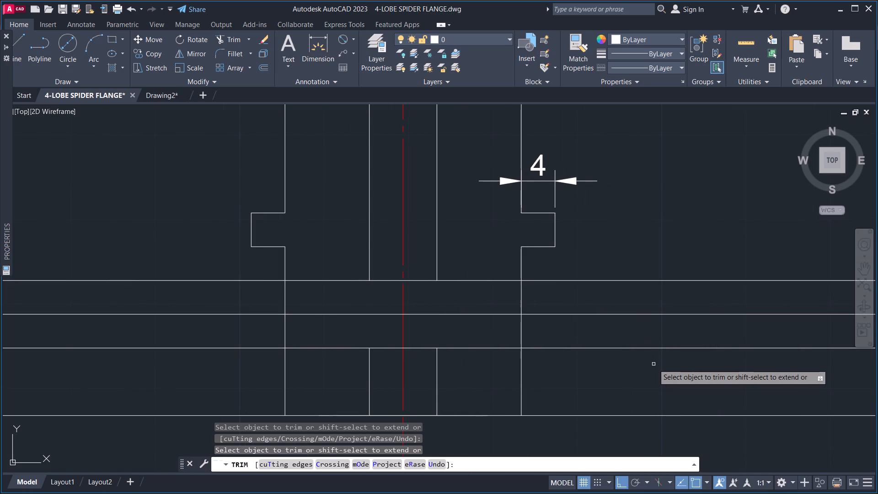
{"action": "left_click", "coordinate": [638, 267]}
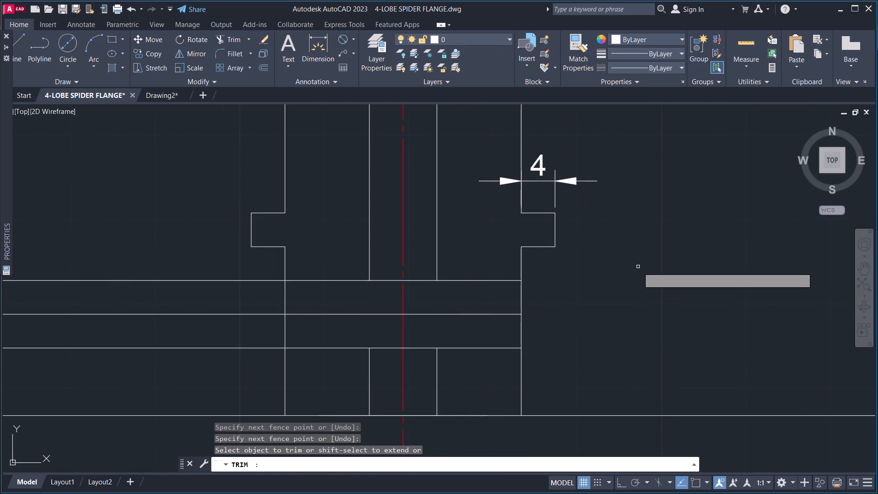
{"action": "left_click", "coordinate": [116, 261]}
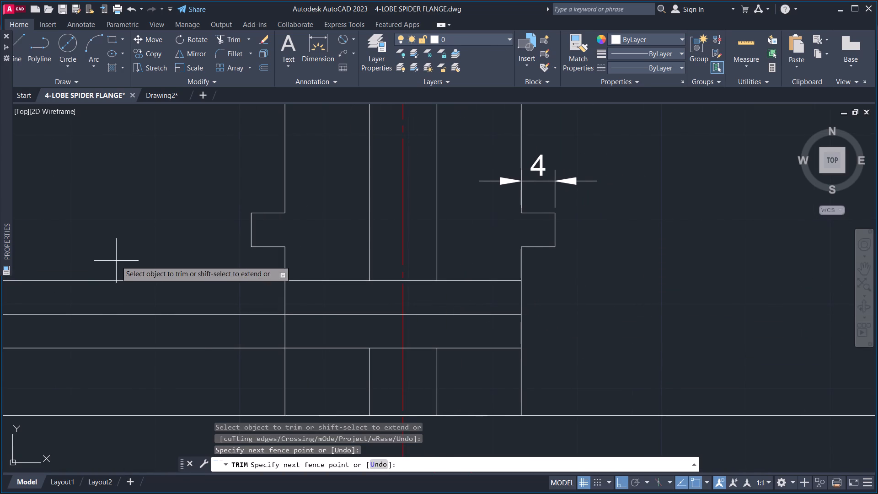
{"action": "left_click", "coordinate": [77, 356]}
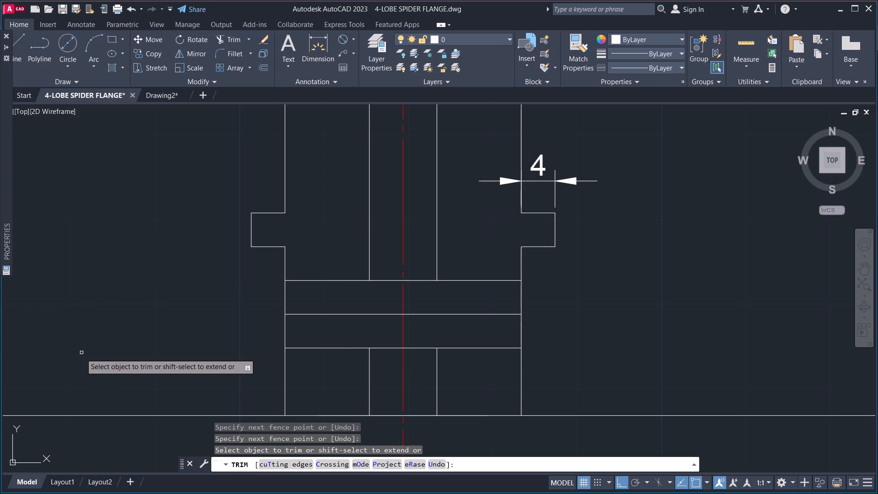
{"action": "key", "text": "Escape"}
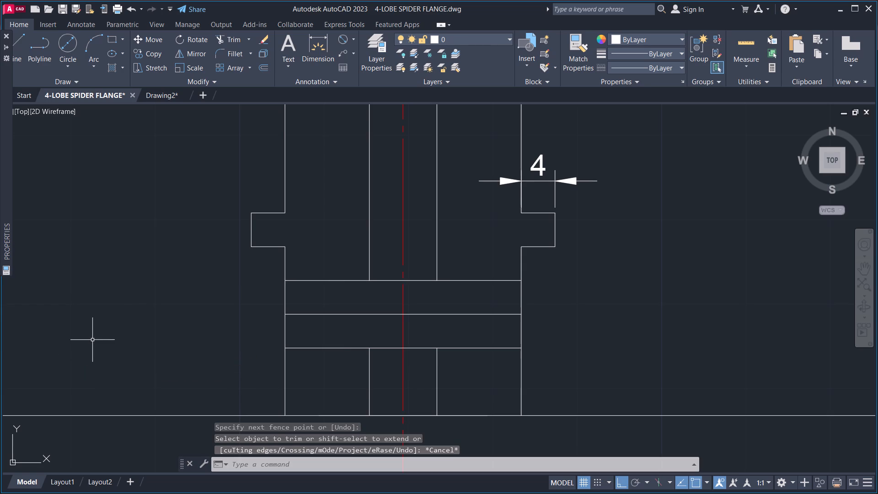
Match the horizontal middle line of the front view's cross hole to the properties of the red vertical centerline.
{"action": "left_click_drag", "start_coordinate": [416, 297], "coordinate": [405, 297]}
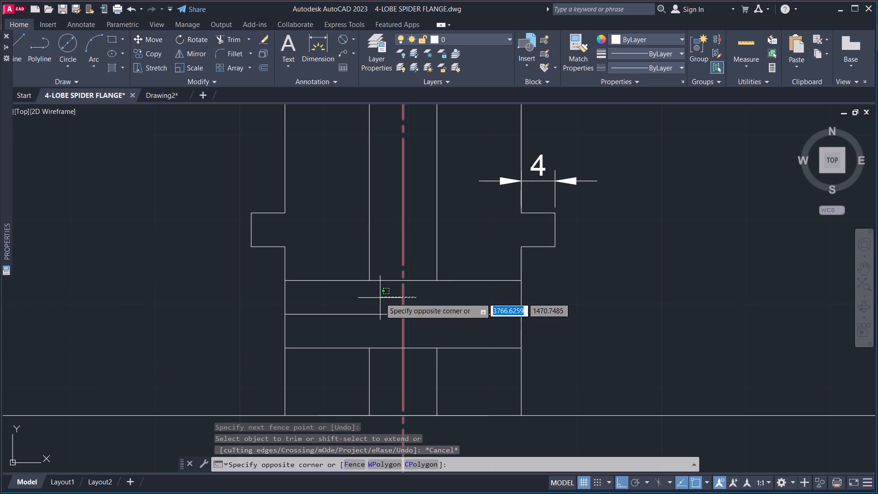
{"action": "left_click", "coordinate": [380, 298]}
{"action": "key", "text": "m"}
{"action": "key", "text": "a"}
{"action": "key", "text": "space"}
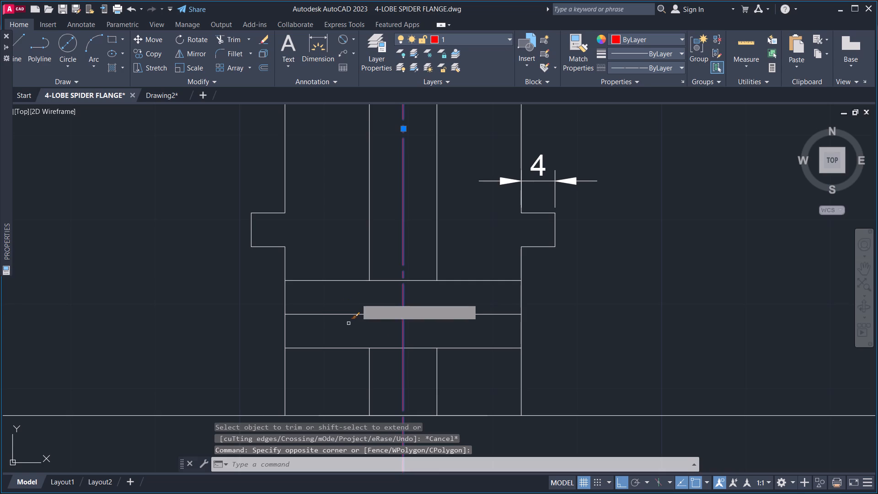
{"action": "left_click", "coordinate": [344, 322]}
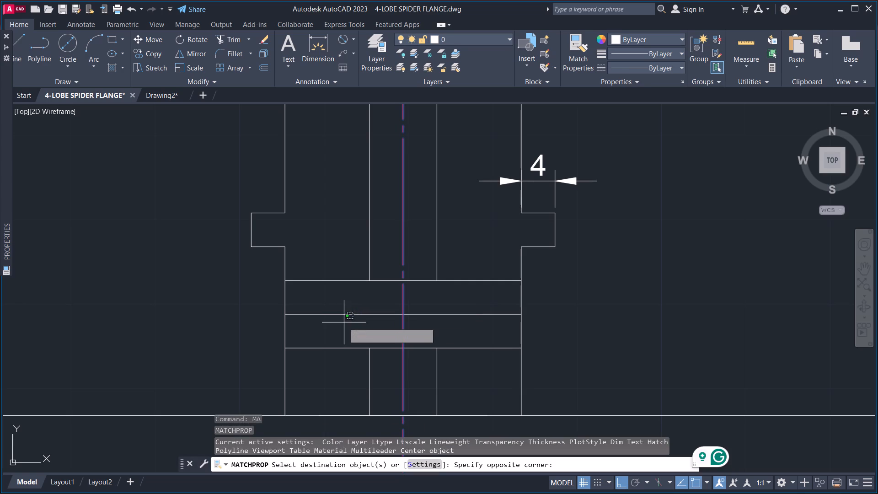
{"action": "left_click", "coordinate": [333, 302]}
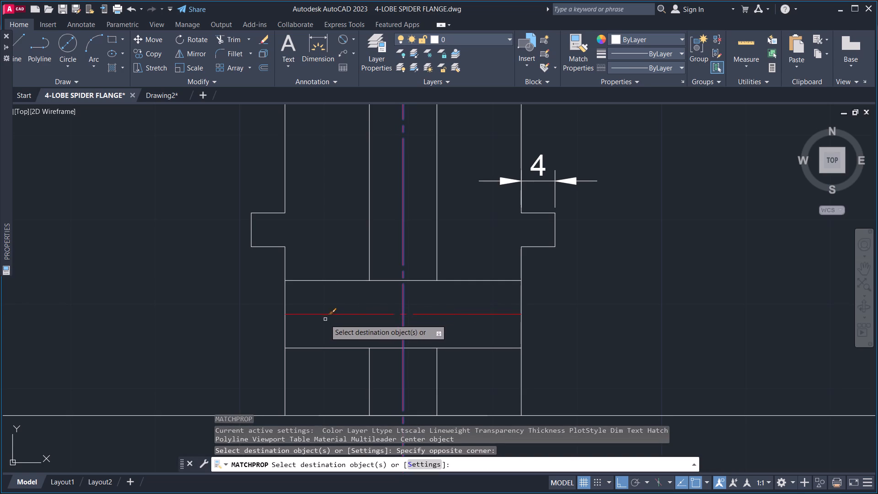
{"action": "key", "text": "Escape"}
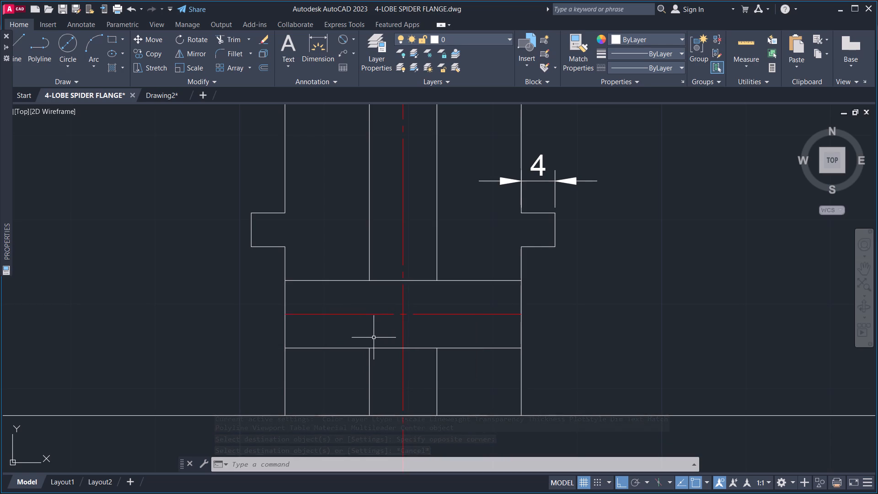
Trim the cross hole's upper and lower edge lines between the two vertical bore edges in the front view.
{"action": "type", "text": "TR"}
{"action": "key", "text": "space"}
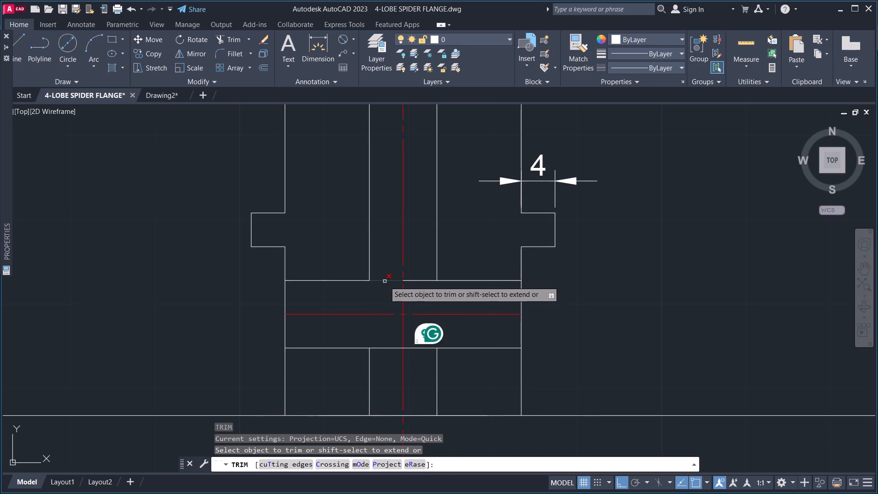
{"action": "left_click", "coordinate": [385, 281]}
{"action": "left_click", "coordinate": [413, 281]}
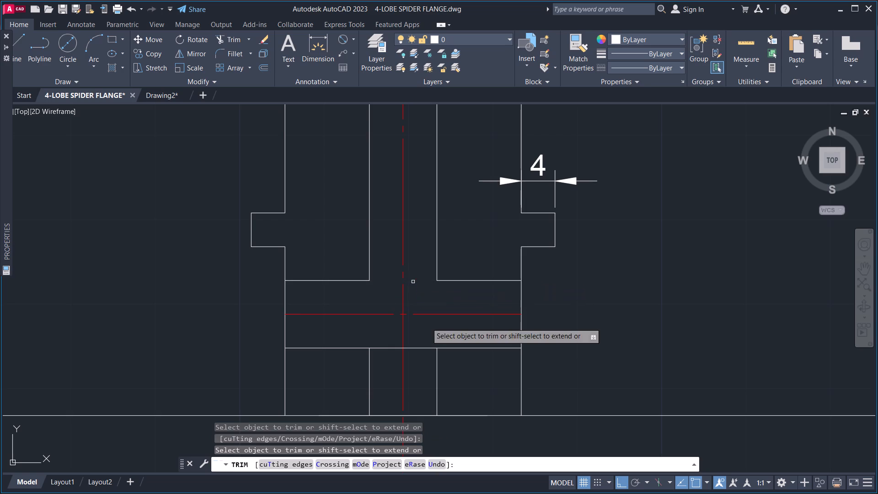
{"action": "left_click", "coordinate": [421, 348]}
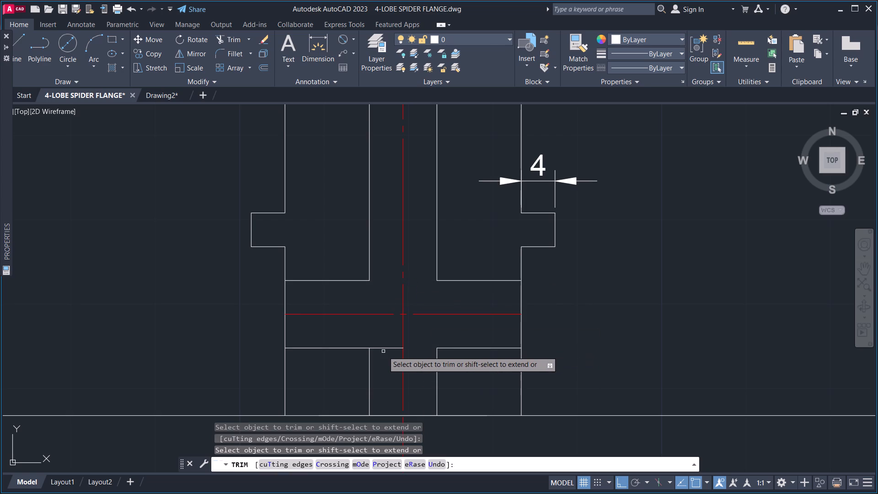
{"action": "left_click", "coordinate": [381, 348]}
{"action": "middle_click_drag", "start_coordinate": [380, 331], "coordinate": [360, 340]}
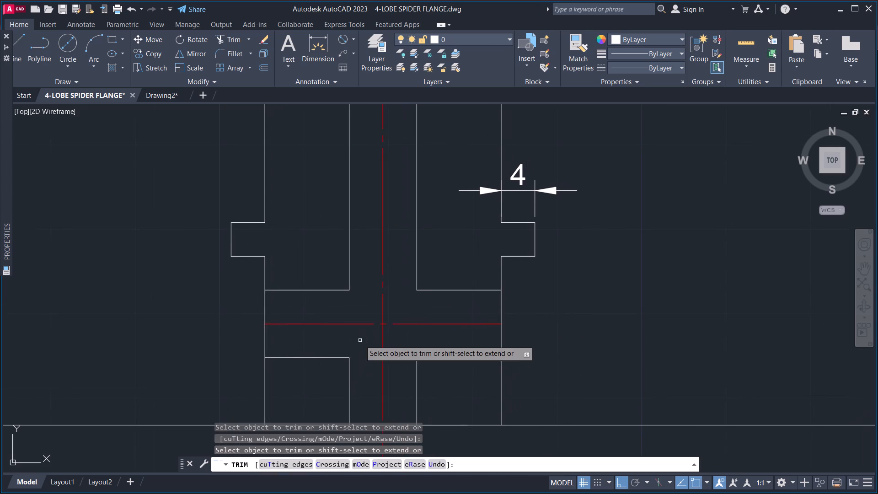
{"action": "key", "text": "Escape"}
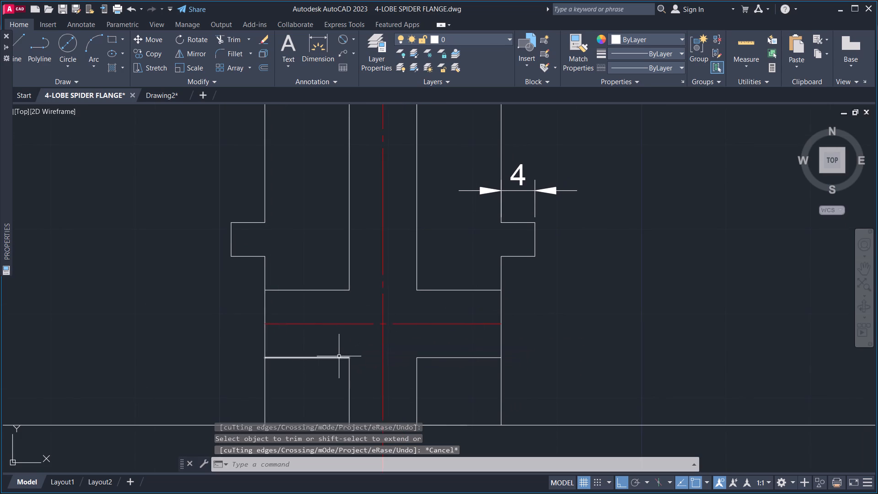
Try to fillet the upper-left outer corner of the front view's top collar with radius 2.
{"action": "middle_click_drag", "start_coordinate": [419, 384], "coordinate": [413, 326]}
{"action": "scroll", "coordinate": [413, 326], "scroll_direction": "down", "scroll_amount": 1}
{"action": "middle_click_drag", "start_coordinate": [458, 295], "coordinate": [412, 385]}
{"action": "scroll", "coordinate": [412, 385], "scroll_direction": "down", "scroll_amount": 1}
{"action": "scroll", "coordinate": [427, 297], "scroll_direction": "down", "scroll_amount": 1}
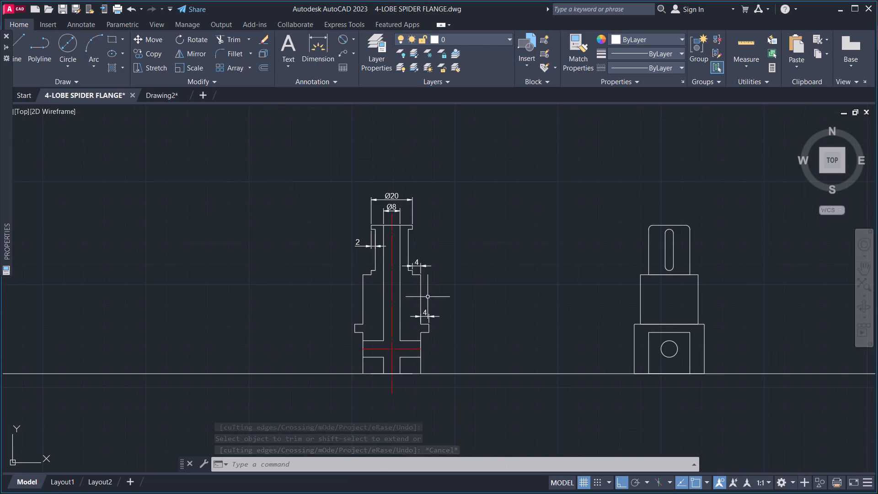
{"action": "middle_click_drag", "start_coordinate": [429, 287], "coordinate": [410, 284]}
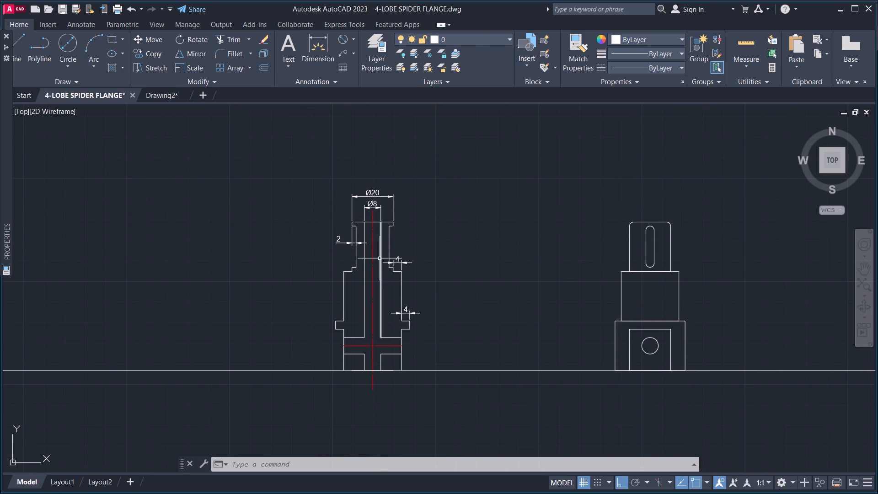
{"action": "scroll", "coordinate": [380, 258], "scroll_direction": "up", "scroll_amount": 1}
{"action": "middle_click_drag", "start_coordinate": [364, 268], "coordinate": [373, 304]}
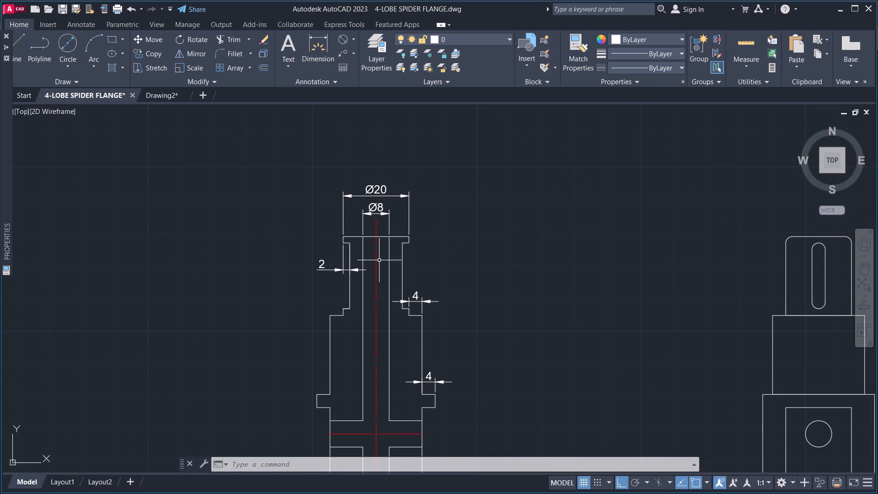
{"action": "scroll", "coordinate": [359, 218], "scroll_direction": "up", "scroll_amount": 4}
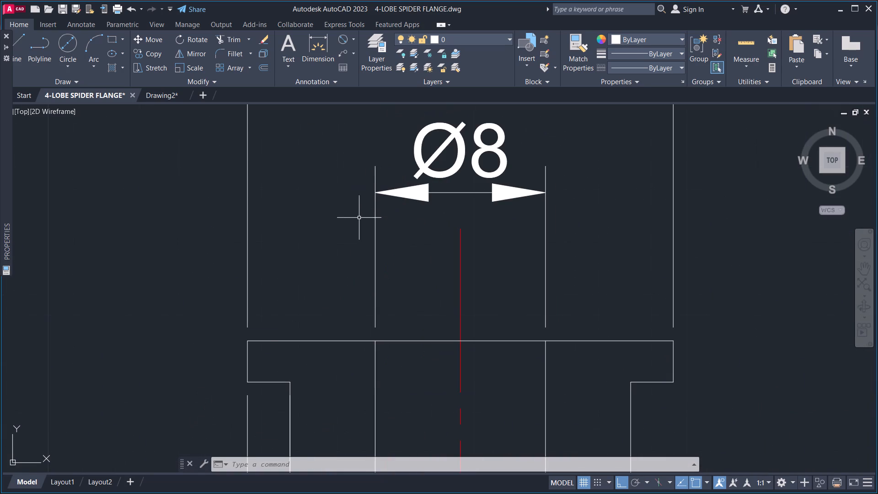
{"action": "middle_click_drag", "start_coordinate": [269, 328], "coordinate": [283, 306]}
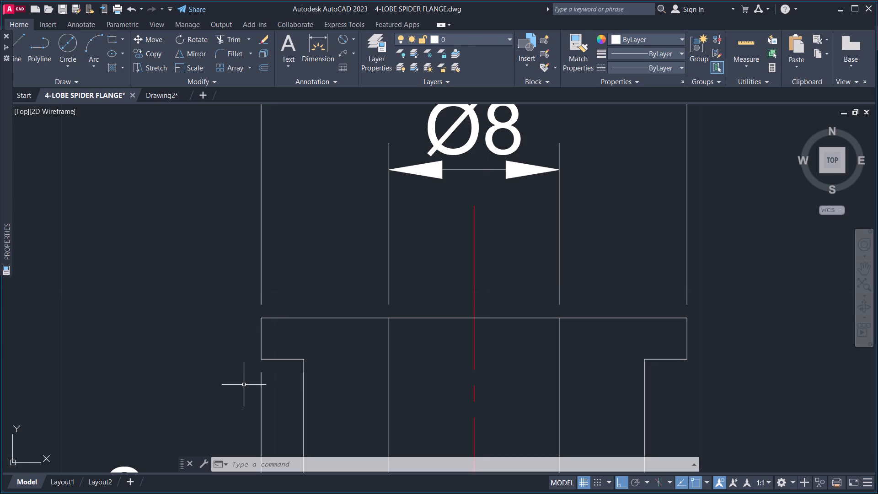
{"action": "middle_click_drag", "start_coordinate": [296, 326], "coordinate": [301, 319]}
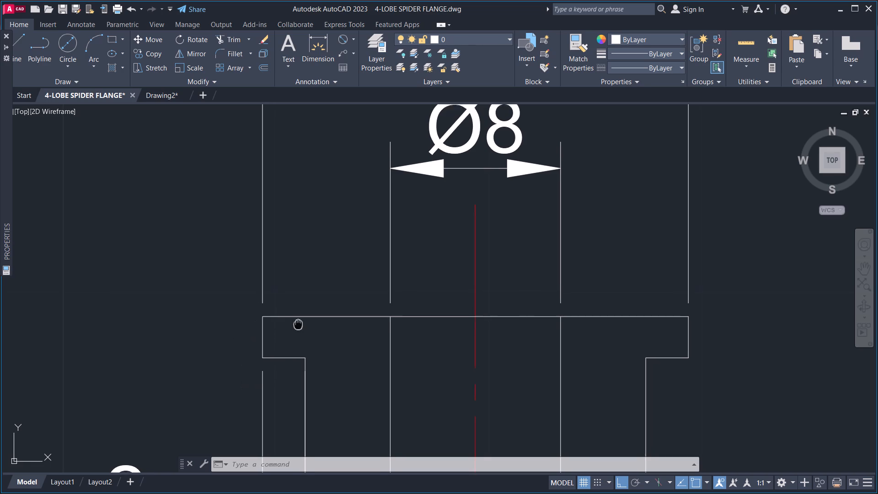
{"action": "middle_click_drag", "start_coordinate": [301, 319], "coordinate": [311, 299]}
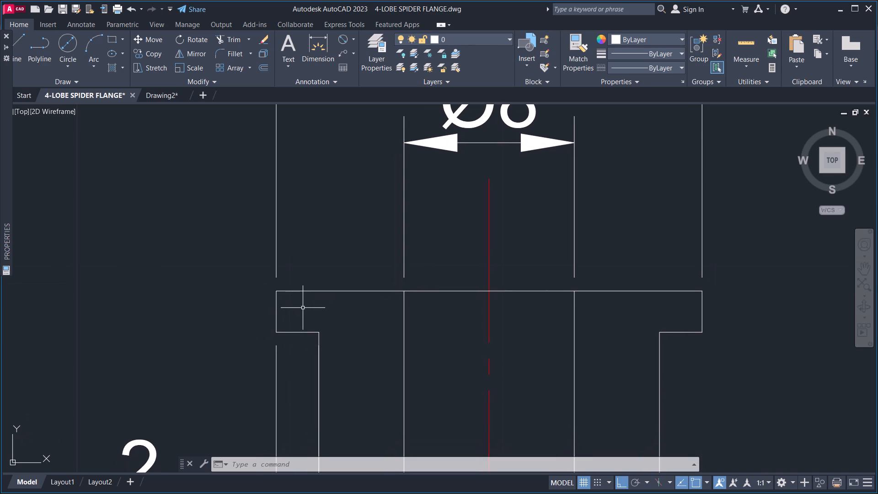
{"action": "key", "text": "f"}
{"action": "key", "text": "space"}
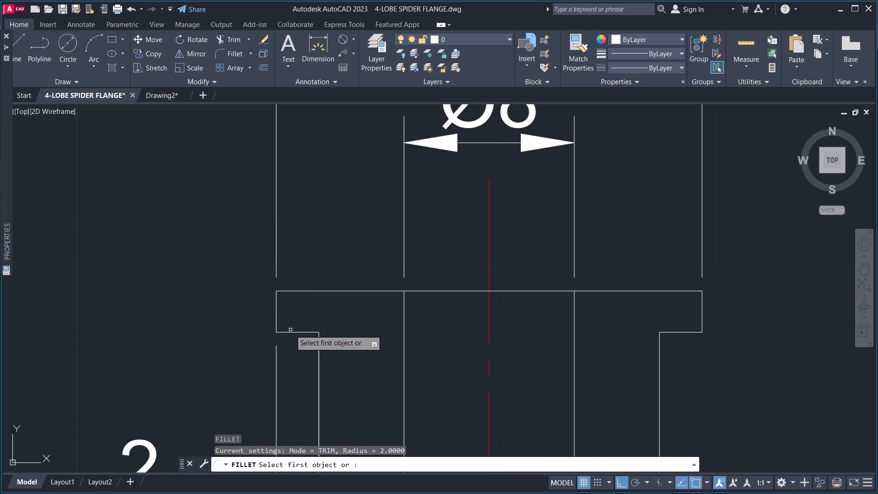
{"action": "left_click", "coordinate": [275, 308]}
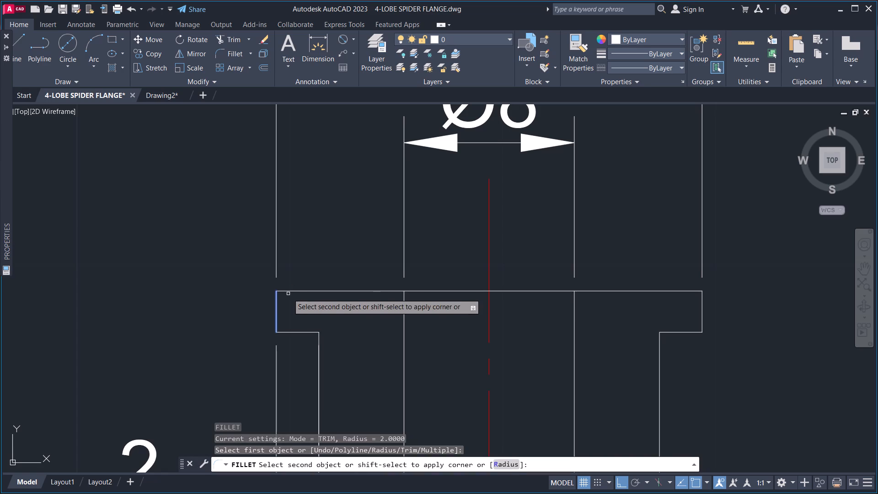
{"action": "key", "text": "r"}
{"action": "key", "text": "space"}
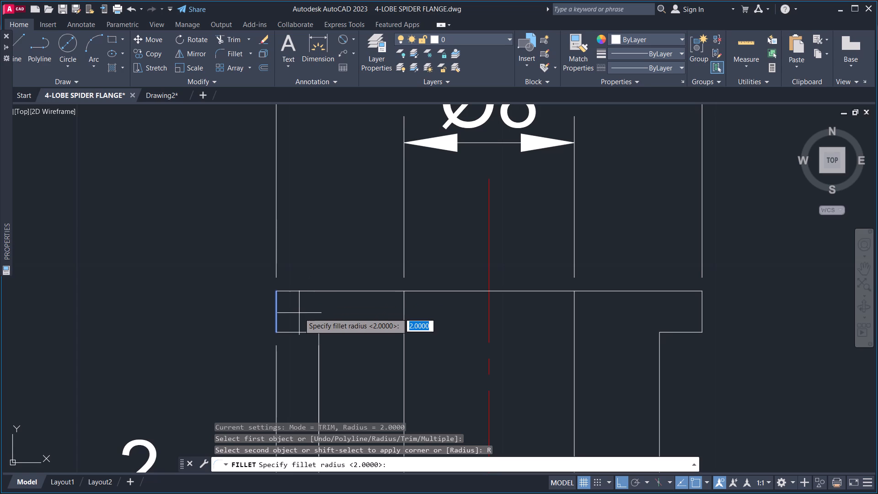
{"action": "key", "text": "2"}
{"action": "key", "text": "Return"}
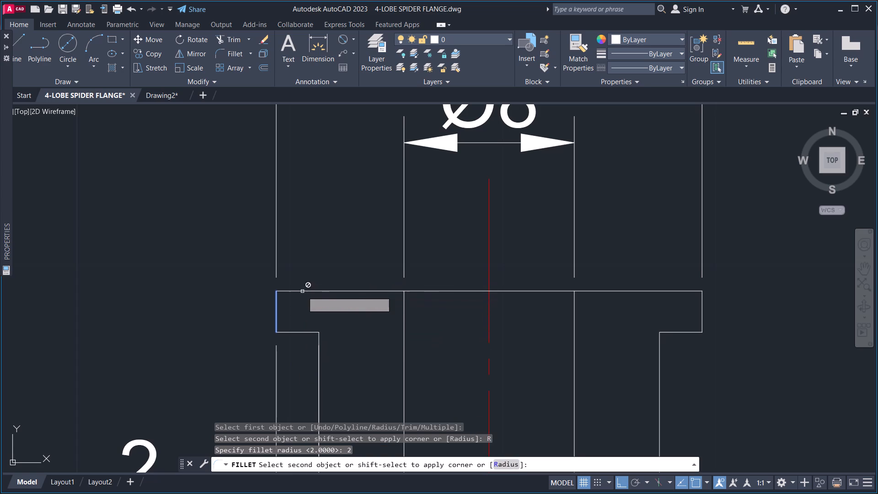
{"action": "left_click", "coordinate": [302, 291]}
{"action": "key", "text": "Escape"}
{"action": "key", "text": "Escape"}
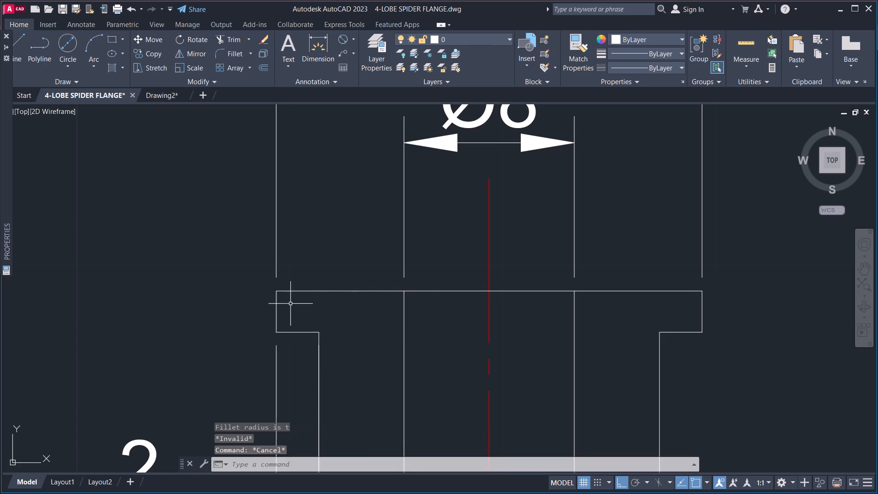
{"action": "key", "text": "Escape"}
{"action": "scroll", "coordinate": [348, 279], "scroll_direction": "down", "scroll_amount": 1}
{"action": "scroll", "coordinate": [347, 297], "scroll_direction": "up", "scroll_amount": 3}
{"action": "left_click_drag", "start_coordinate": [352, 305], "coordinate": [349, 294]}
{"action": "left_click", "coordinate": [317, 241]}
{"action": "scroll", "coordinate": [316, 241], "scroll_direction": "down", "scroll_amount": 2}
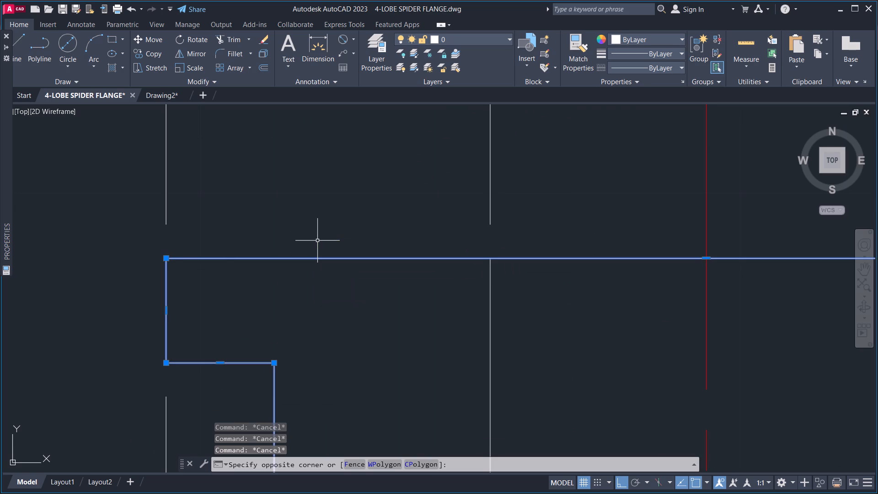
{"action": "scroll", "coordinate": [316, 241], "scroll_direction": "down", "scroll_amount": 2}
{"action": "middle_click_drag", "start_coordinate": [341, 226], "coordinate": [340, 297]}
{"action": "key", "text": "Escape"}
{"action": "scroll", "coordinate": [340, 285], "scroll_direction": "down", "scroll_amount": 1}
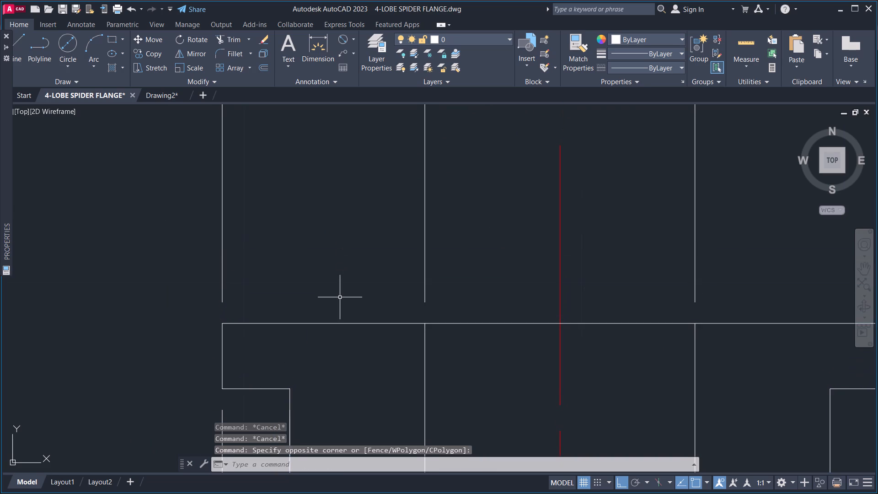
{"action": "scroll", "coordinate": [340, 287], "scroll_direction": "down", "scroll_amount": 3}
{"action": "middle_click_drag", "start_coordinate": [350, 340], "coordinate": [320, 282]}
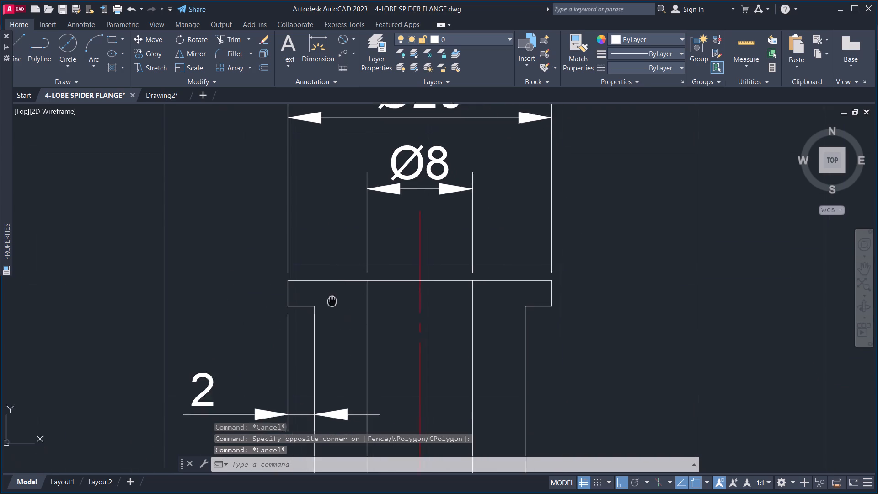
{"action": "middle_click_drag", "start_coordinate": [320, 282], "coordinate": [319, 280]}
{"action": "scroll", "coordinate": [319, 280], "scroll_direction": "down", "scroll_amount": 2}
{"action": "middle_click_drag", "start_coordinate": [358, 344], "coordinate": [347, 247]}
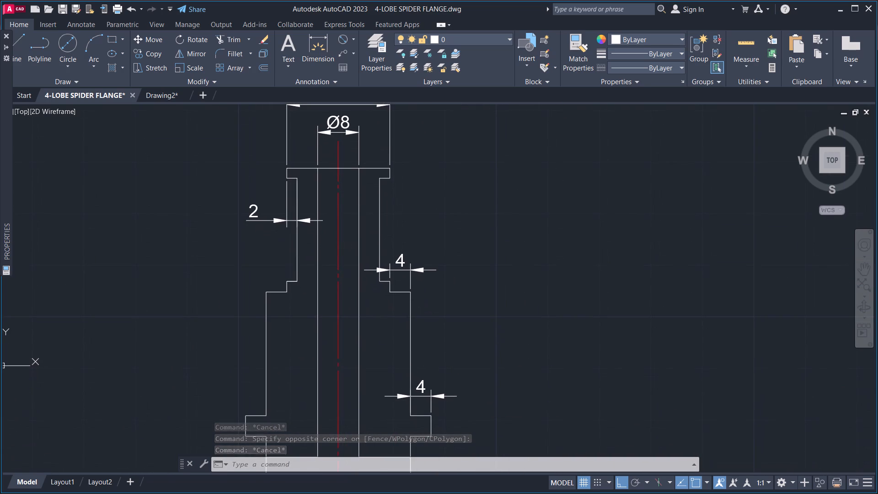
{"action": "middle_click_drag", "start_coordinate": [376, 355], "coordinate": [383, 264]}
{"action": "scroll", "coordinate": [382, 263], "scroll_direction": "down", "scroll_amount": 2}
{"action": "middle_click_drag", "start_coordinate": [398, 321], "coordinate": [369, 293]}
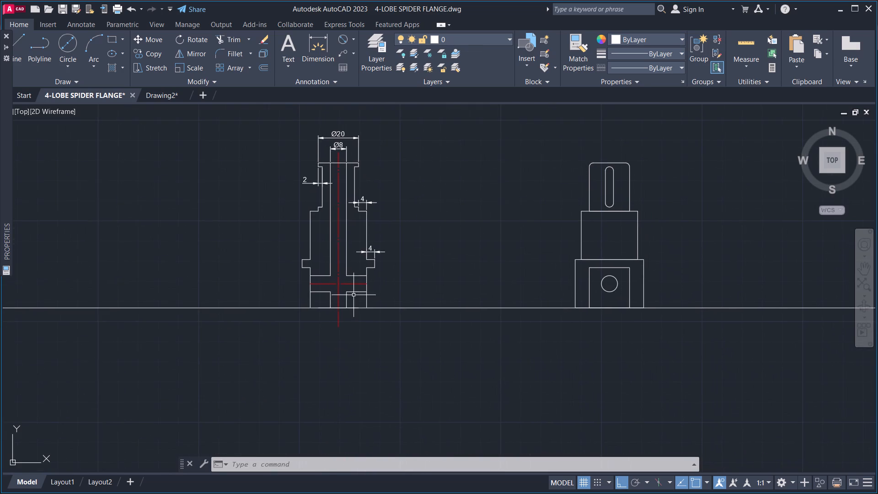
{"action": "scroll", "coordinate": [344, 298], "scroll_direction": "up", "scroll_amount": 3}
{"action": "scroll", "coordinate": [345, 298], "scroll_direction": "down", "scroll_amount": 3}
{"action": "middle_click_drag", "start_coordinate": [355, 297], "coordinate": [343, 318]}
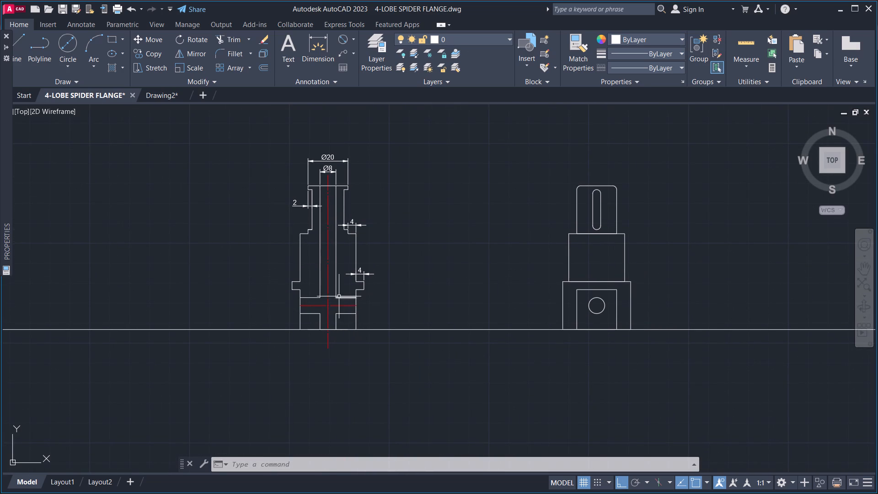
Hatch the two long wall sections above the cross hole in the front view with the ANSI31 pattern.
{"action": "scroll", "coordinate": [310, 256], "scroll_direction": "up", "scroll_amount": 2}
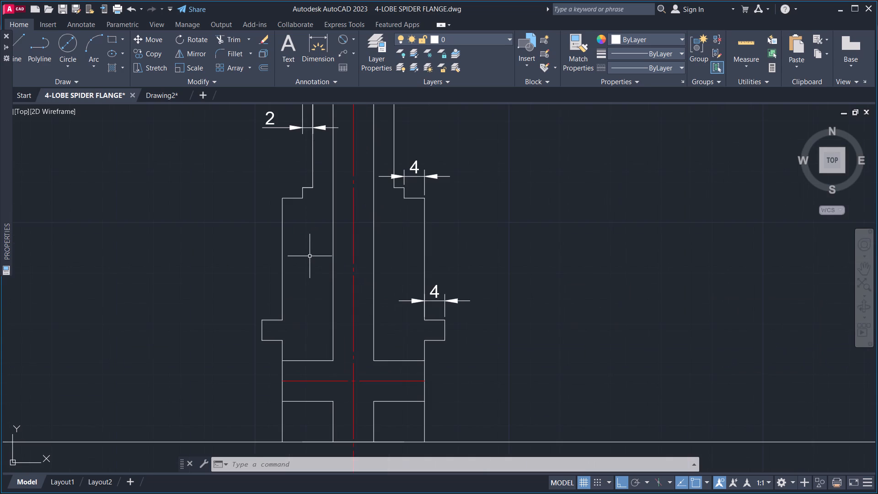
{"action": "middle_click_drag", "start_coordinate": [316, 259], "coordinate": [314, 323]}
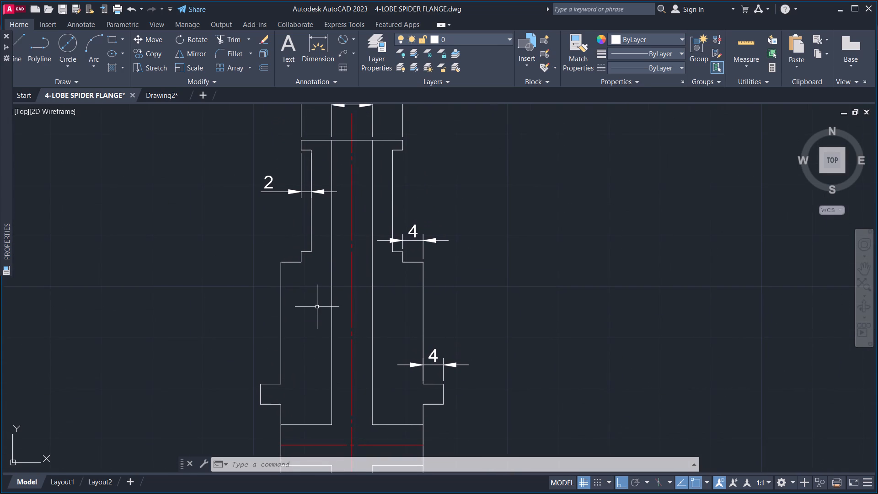
{"action": "middle_click_drag", "start_coordinate": [315, 304], "coordinate": [337, 346]}
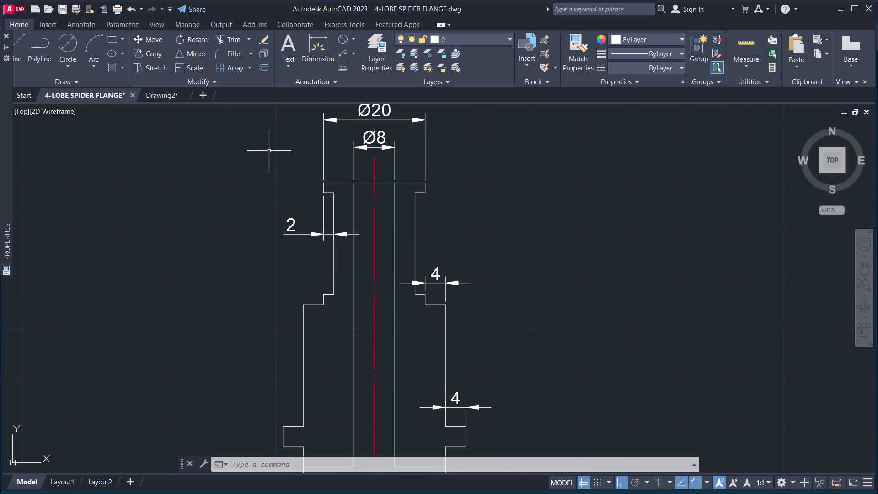
{"action": "key", "text": "h"}
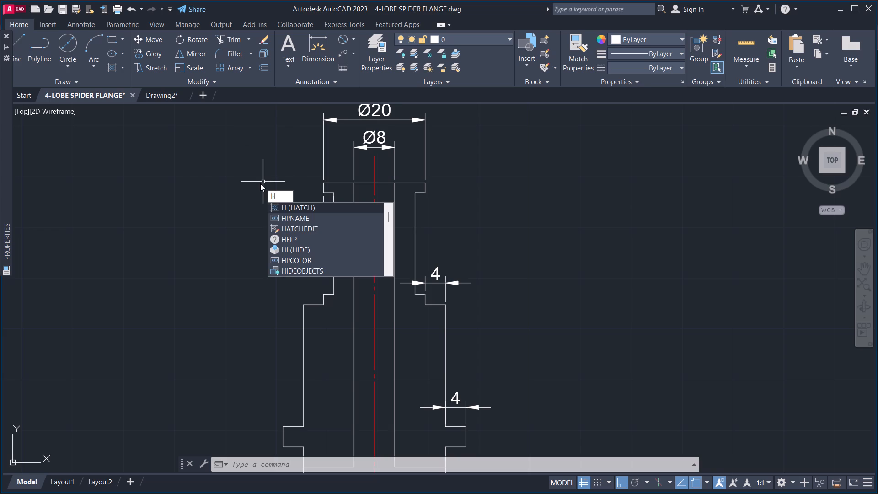
{"action": "left_click", "coordinate": [285, 207]}
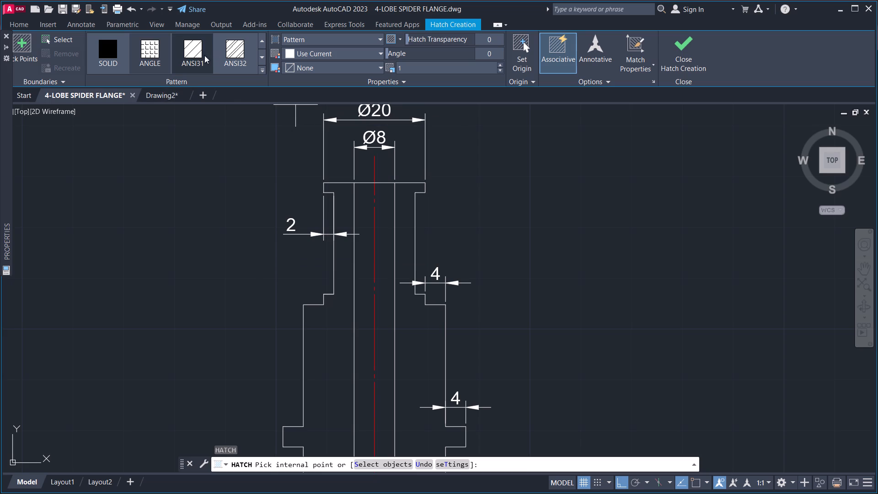
{"action": "left_click", "coordinate": [193, 57]}
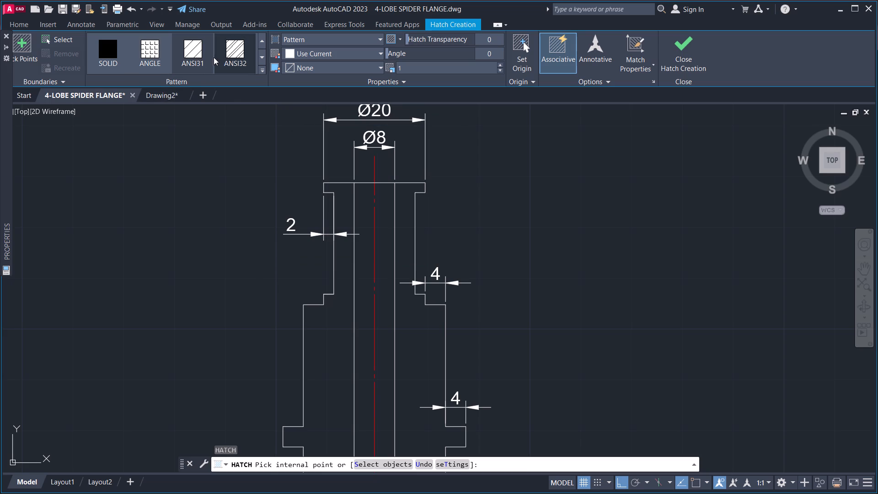
{"action": "left_click", "coordinate": [196, 58]}
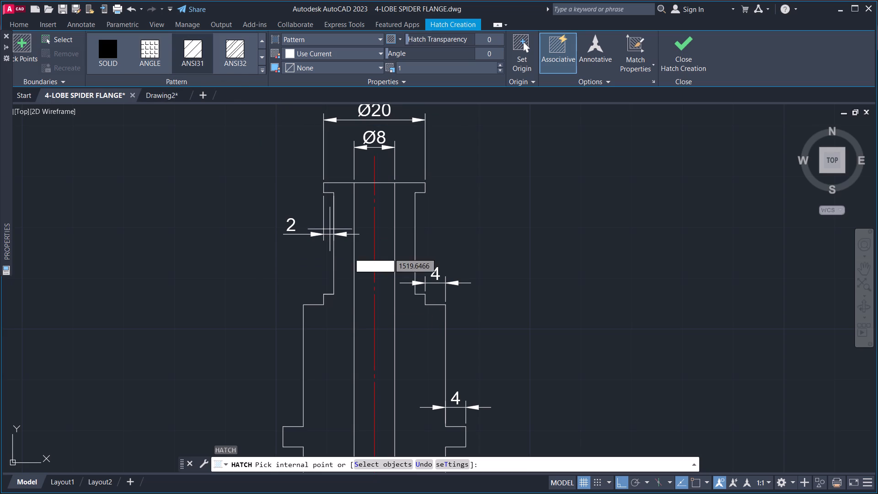
{"action": "left_click", "coordinate": [339, 356]}
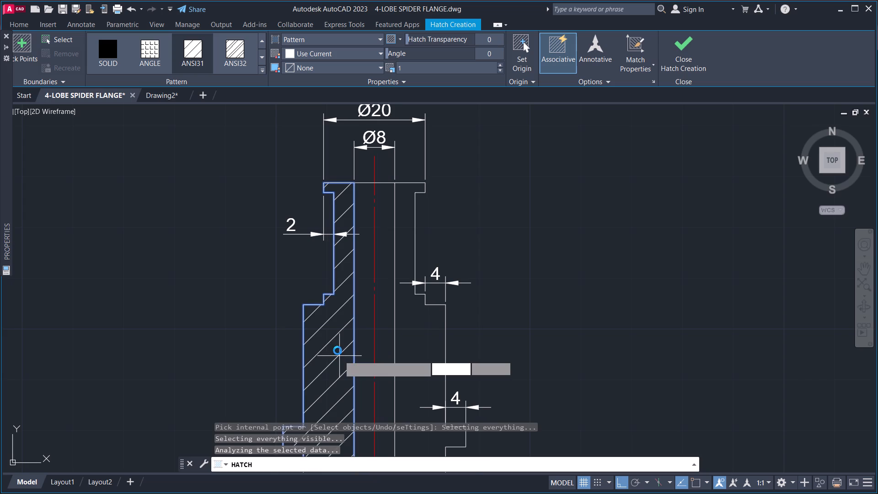
{"action": "middle_click_drag", "start_coordinate": [417, 342], "coordinate": [408, 271]}
{"action": "middle_click_drag", "start_coordinate": [414, 329], "coordinate": [413, 328]}
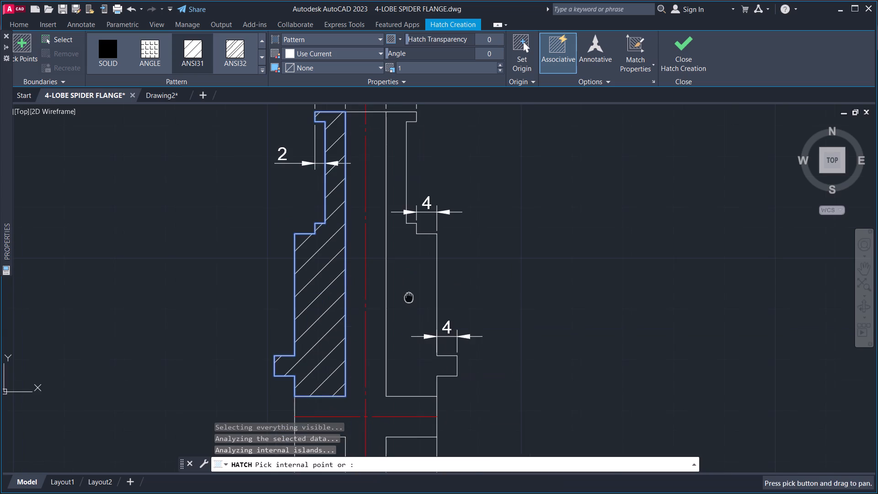
{"action": "middle_click_drag", "start_coordinate": [413, 328], "coordinate": [408, 301]}
{"action": "left_click", "coordinate": [399, 263]}
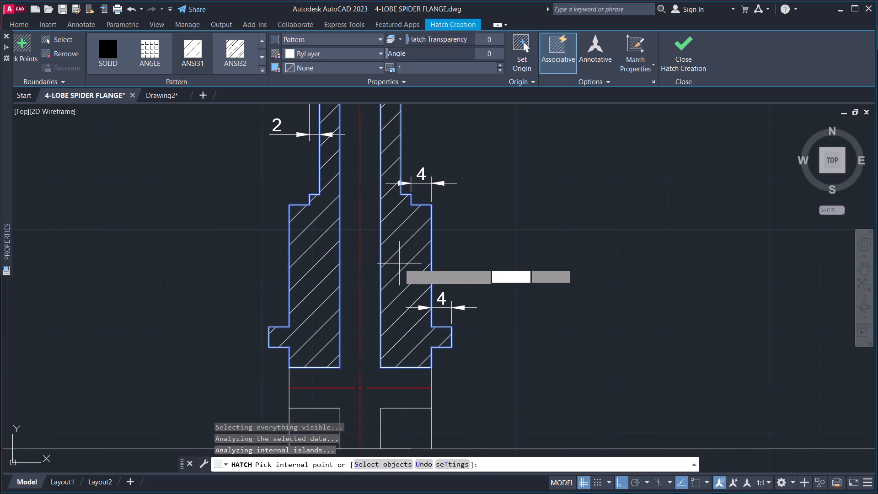
Add the same ANSI31 hatch to the two wall blocks below the cross hole and finish the hatch.
{"action": "middle_click_drag", "start_coordinate": [406, 423], "coordinate": [406, 360]}
{"action": "left_click", "coordinate": [402, 367]}
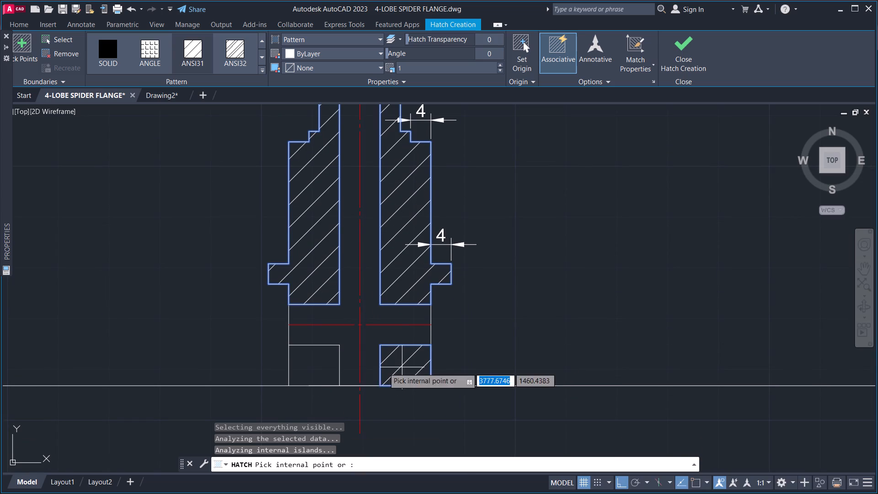
{"action": "left_click", "coordinate": [292, 368]}
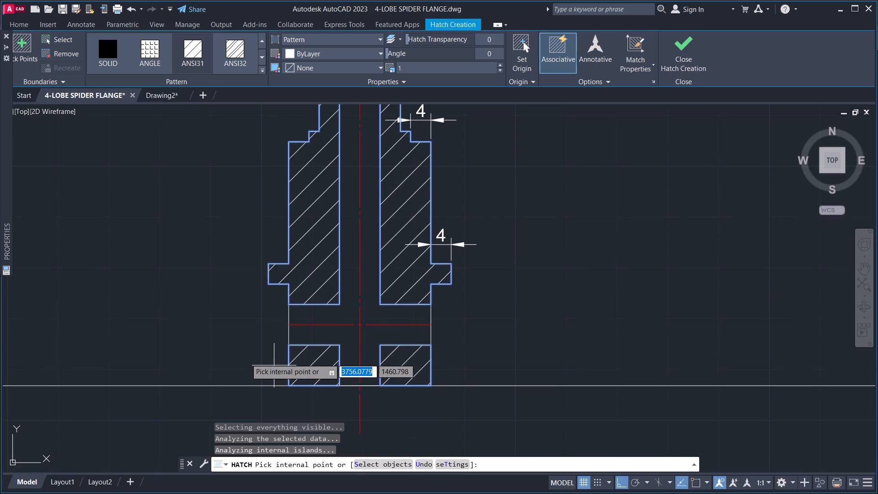
{"action": "key", "text": "Escape"}
{"action": "key", "text": "Escape"}
{"action": "key", "text": "Escape"}
Stretch the right end of the cross hole's red centerline horizontally beyond the front view's outer edge.
{"action": "scroll", "coordinate": [224, 284], "scroll_direction": "down", "scroll_amount": 1}
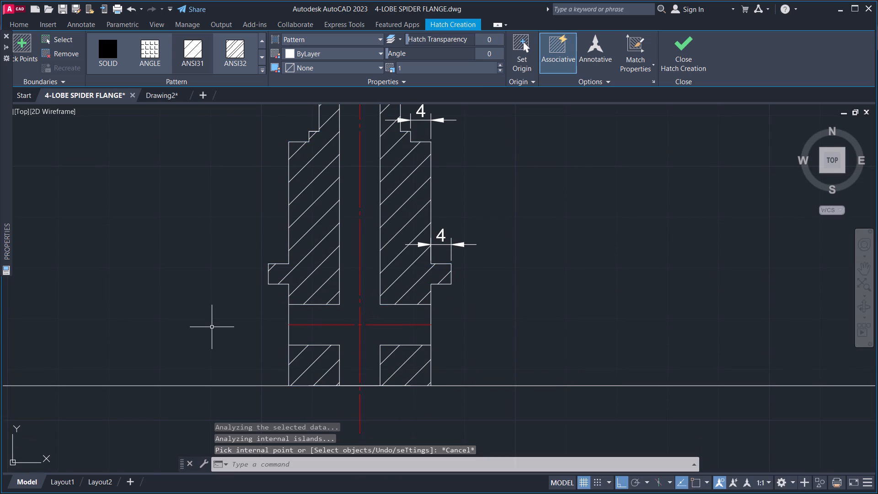
{"action": "scroll", "coordinate": [224, 284], "scroll_direction": "down", "scroll_amount": 1}
{"action": "middle_click_drag", "start_coordinate": [411, 261], "coordinate": [411, 260]}
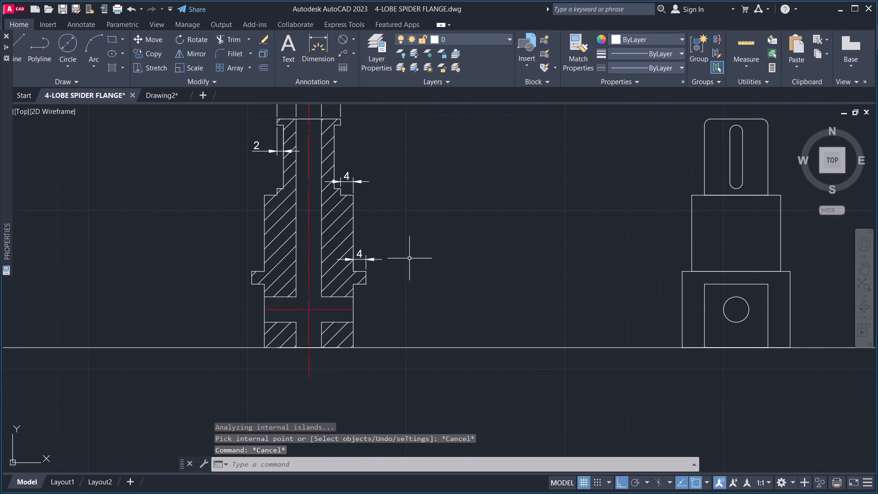
{"action": "middle_click_drag", "start_coordinate": [411, 260], "coordinate": [421, 301]}
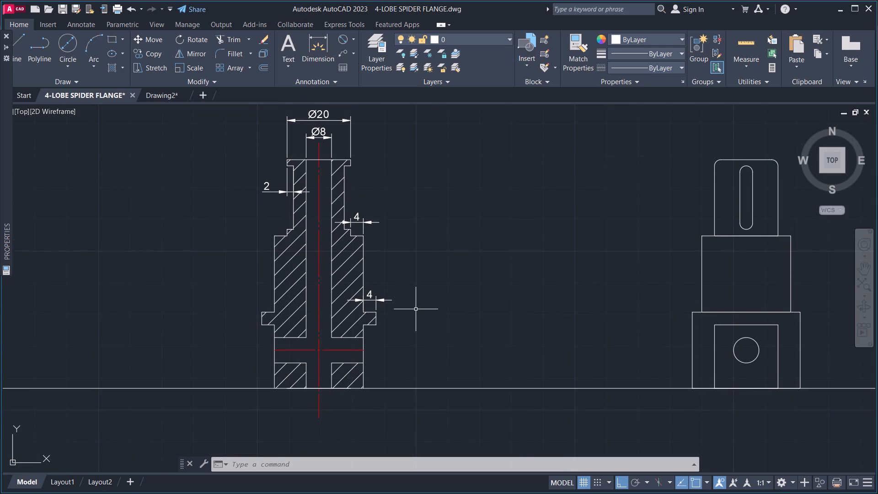
{"action": "middle_click_drag", "start_coordinate": [464, 328], "coordinate": [468, 340]}
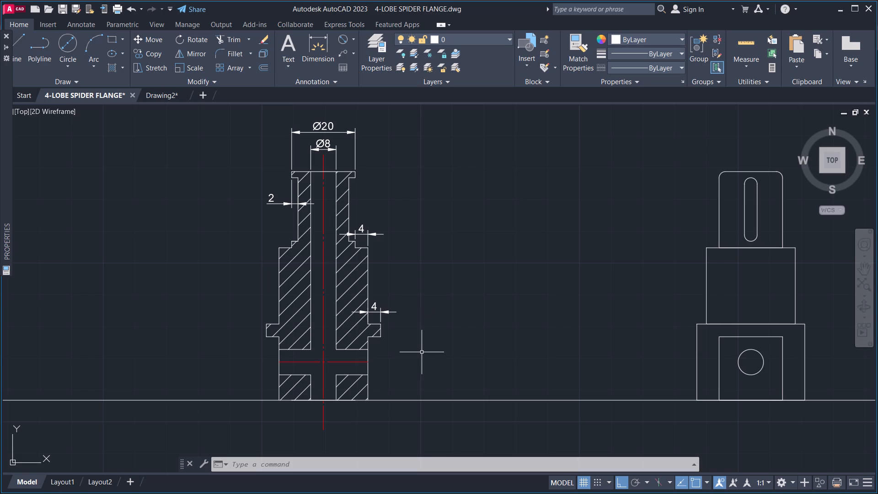
{"action": "scroll", "coordinate": [347, 376], "scroll_direction": "up", "scroll_amount": 2}
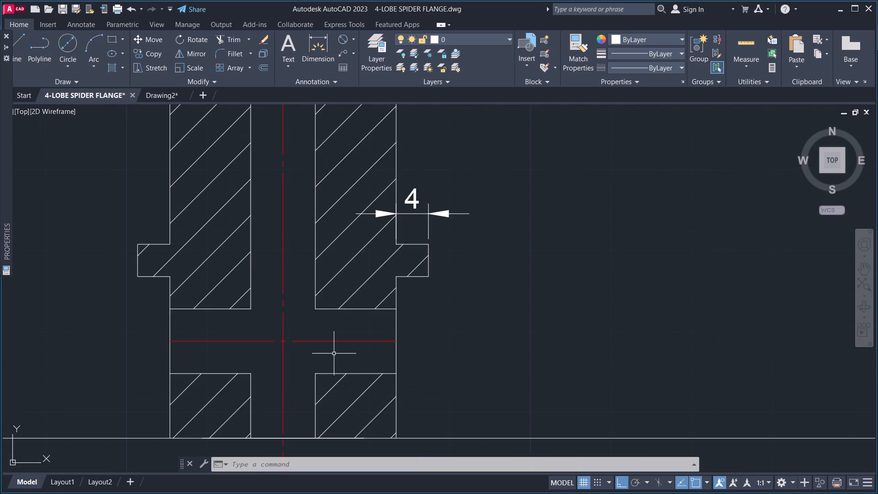
{"action": "left_click_drag", "start_coordinate": [328, 349], "coordinate": [326, 345]}
{"action": "left_click", "coordinate": [300, 328]}
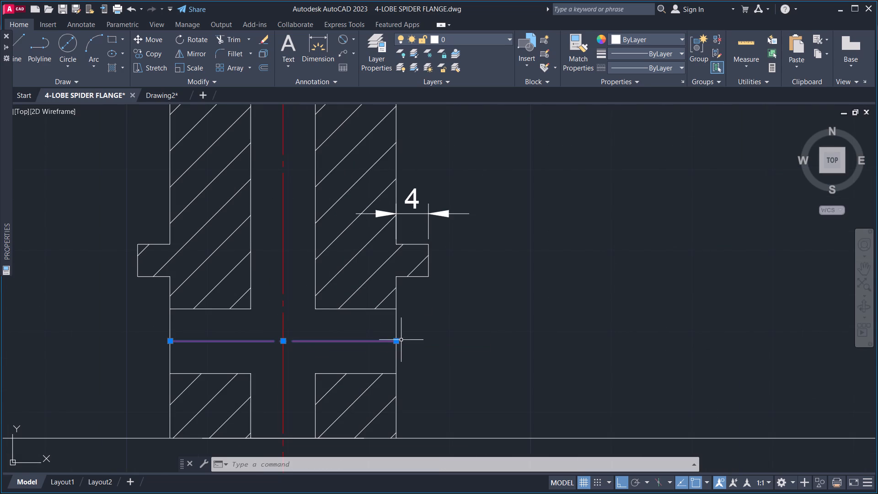
{"action": "left_click", "coordinate": [398, 342]}
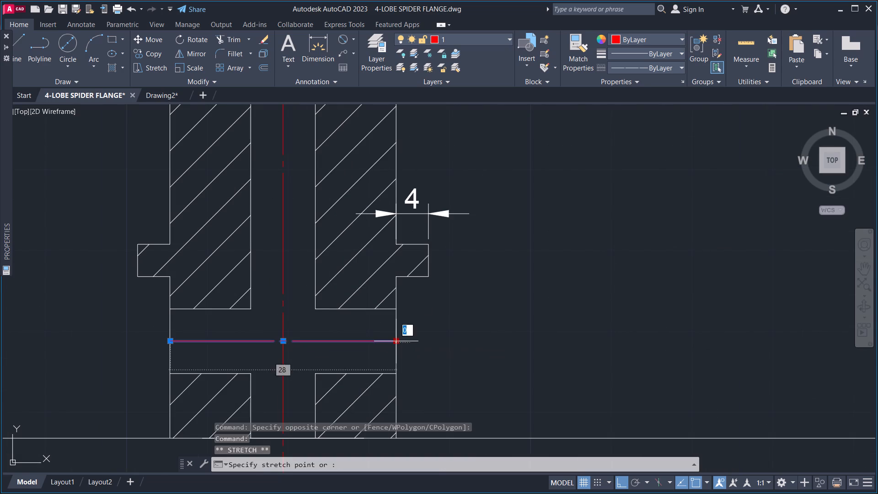
{"action": "left_click", "coordinate": [456, 340]}
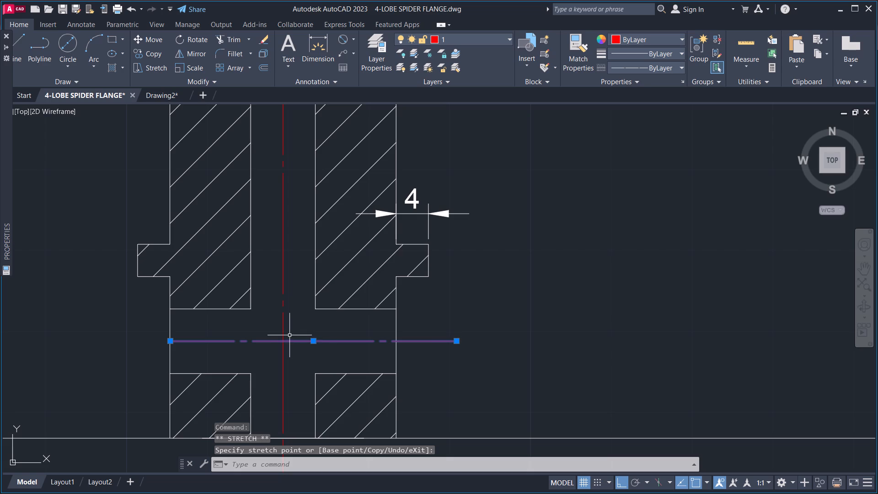
Shift the lengthened cross-hole centerline so its midpoint sits on the vertical centerline, overhanging both sides of the body.
{"action": "left_click", "coordinate": [313, 341]}
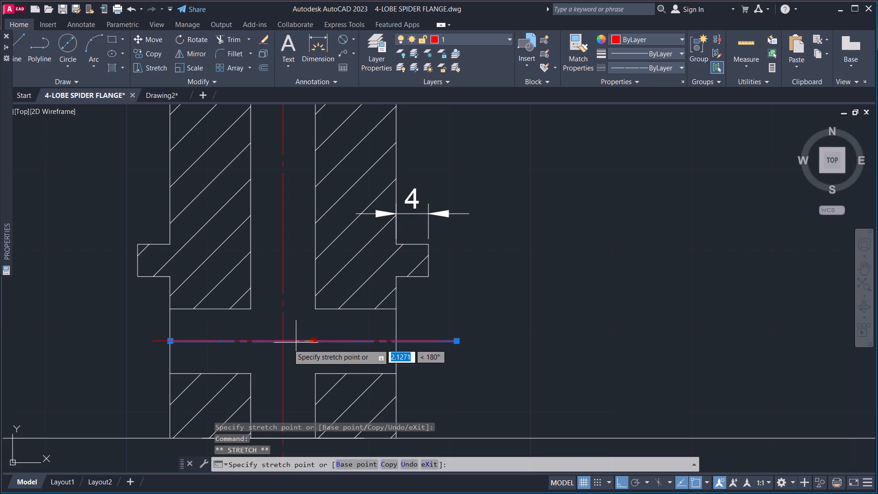
{"action": "left_click", "coordinate": [282, 340]}
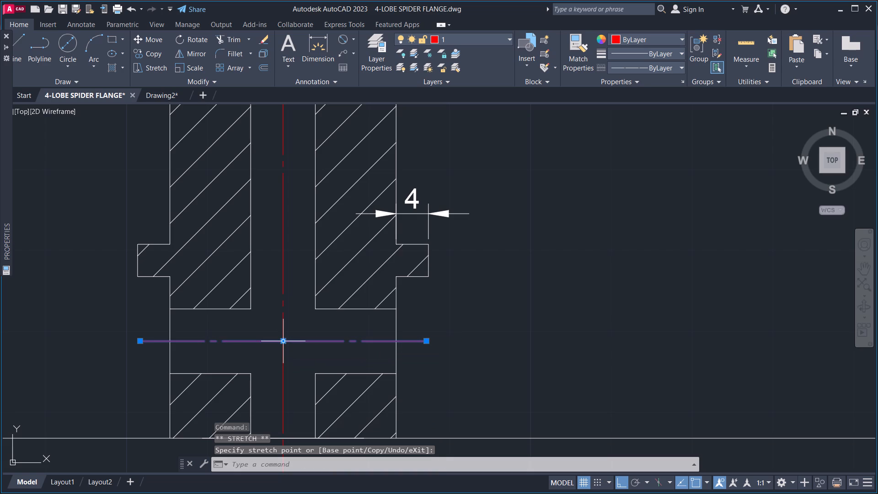
{"action": "middle_click_drag", "start_coordinate": [457, 360], "coordinate": [407, 377]}
{"action": "scroll", "coordinate": [400, 359], "scroll_direction": "down", "scroll_amount": 4}
{"action": "middle_click_drag", "start_coordinate": [431, 344], "coordinate": [418, 332]}
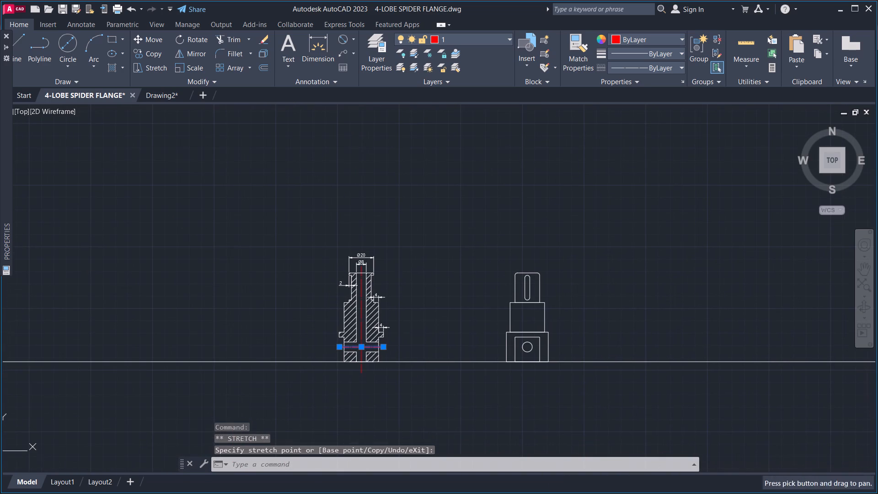
{"action": "key", "text": "Escape"}
{"action": "key", "text": "Escape"}
{"action": "key", "text": "Escape"}
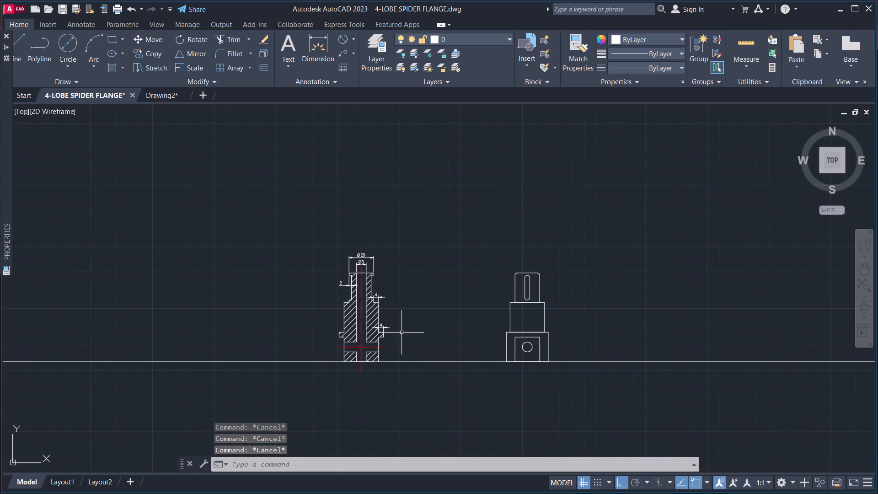
Move the whole front view with its hatches, centerlines and dimensions horizontally along the base line, closer to the side view.
{"action": "scroll", "coordinate": [365, 276], "scroll_direction": "up", "scroll_amount": 3}
{"action": "scroll", "coordinate": [373, 279], "scroll_direction": "down", "scroll_amount": 3}
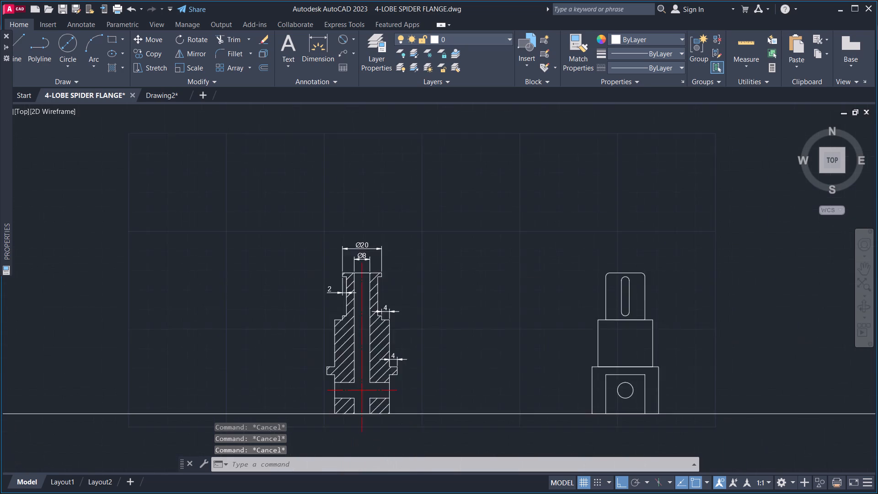
{"action": "middle_click_drag", "start_coordinate": [460, 312], "coordinate": [412, 286]}
{"action": "left_click", "coordinate": [269, 208]}
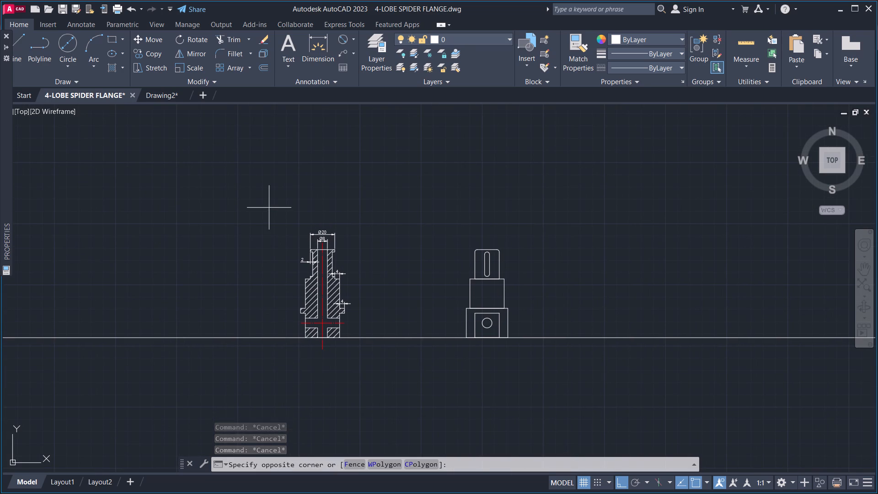
{"action": "left_click", "coordinate": [359, 366]}
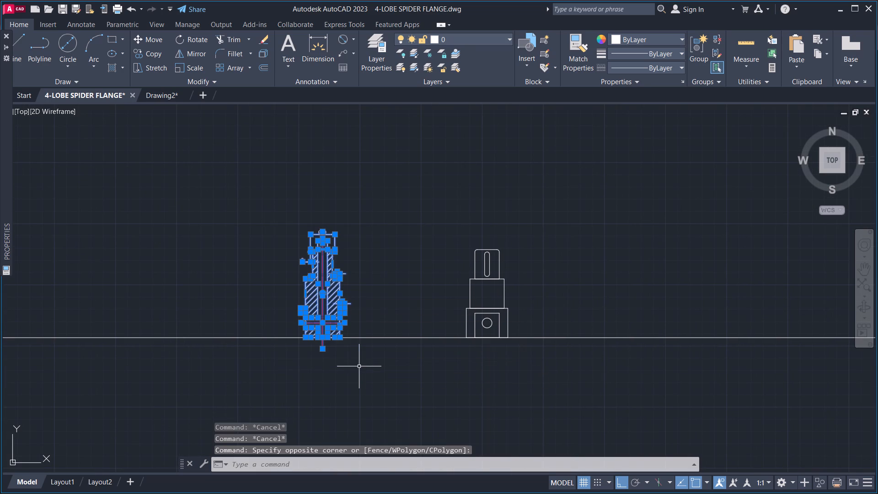
{"action": "key", "text": "m"}
{"action": "key", "text": "space"}
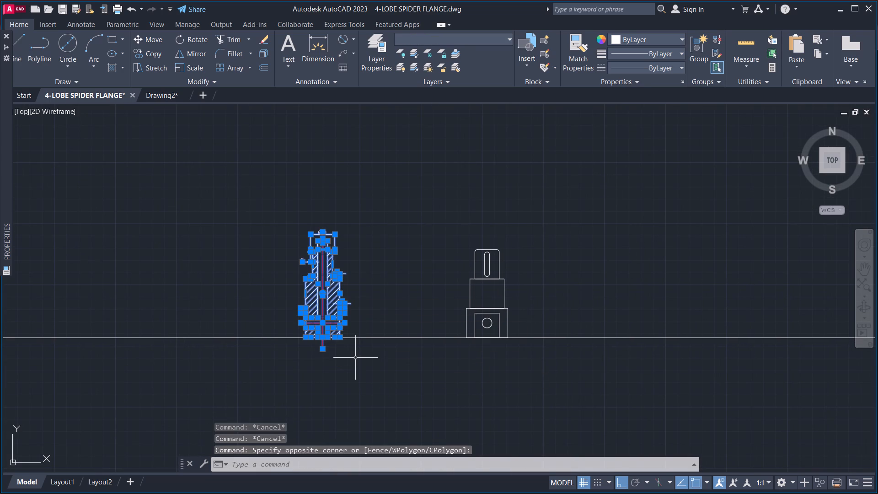
{"action": "left_click", "coordinate": [323, 355]}
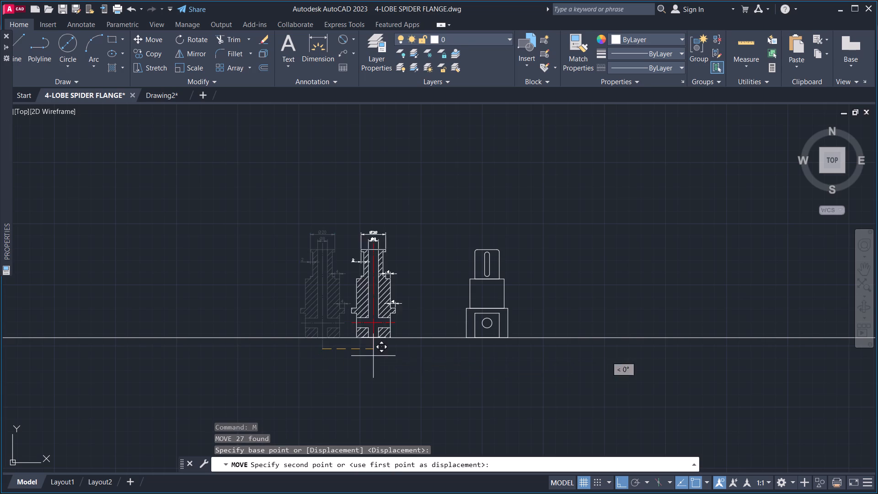
{"action": "left_click", "coordinate": [379, 357]}
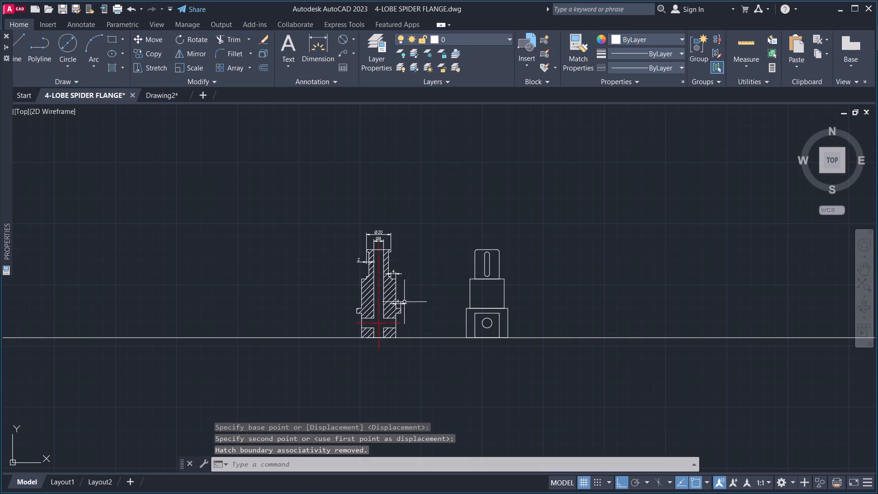
Add a radius dimension to the side view's upper-right rounded corner, placing its text outside the outline.
{"action": "scroll", "coordinate": [391, 258], "scroll_direction": "up", "scroll_amount": 3}
{"action": "scroll", "coordinate": [391, 258], "scroll_direction": "down", "scroll_amount": 2}
{"action": "middle_click_drag", "start_coordinate": [431, 270], "coordinate": [383, 278]}
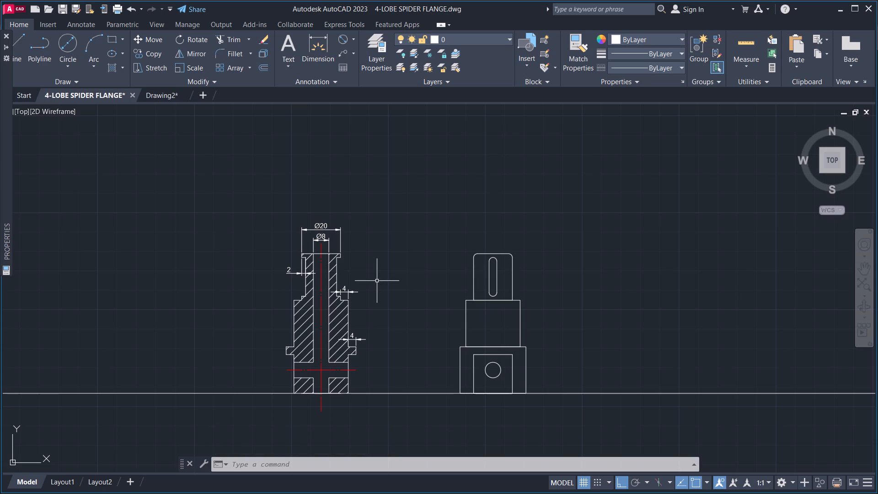
{"action": "scroll", "coordinate": [515, 261], "scroll_direction": "up", "scroll_amount": 2}
{"action": "middle_click_drag", "start_coordinate": [511, 274], "coordinate": [485, 291]}
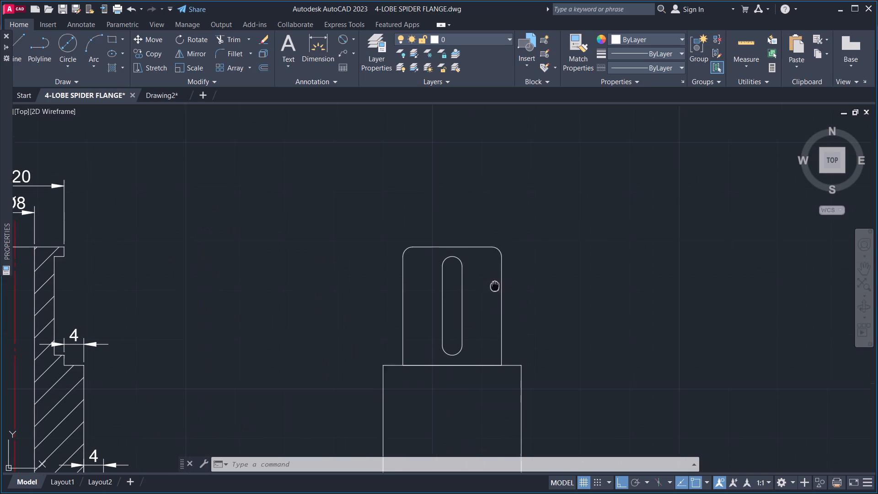
{"action": "middle_click_drag", "start_coordinate": [485, 291], "coordinate": [477, 295]}
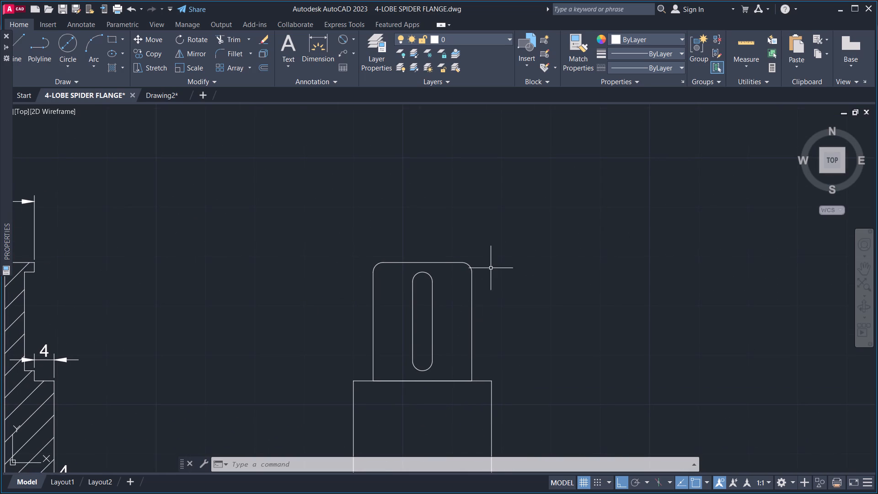
{"action": "scroll", "coordinate": [491, 268], "scroll_direction": "up", "scroll_amount": 2}
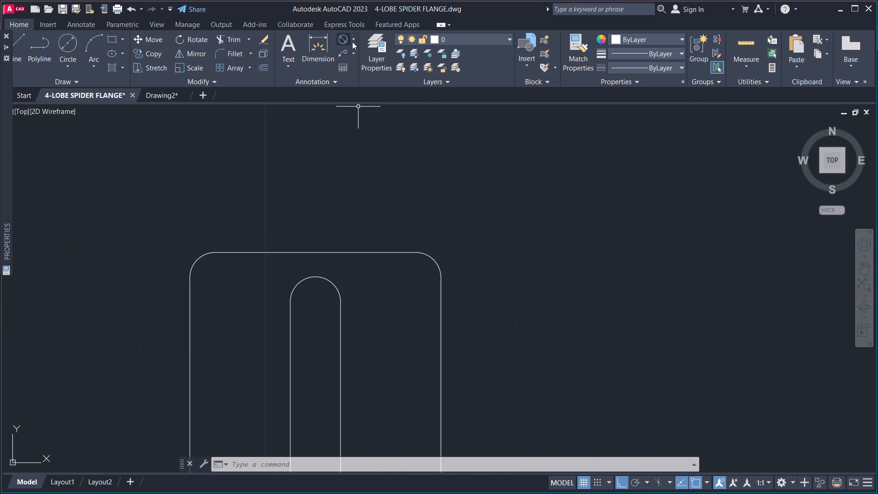
{"action": "left_click", "coordinate": [354, 40]}
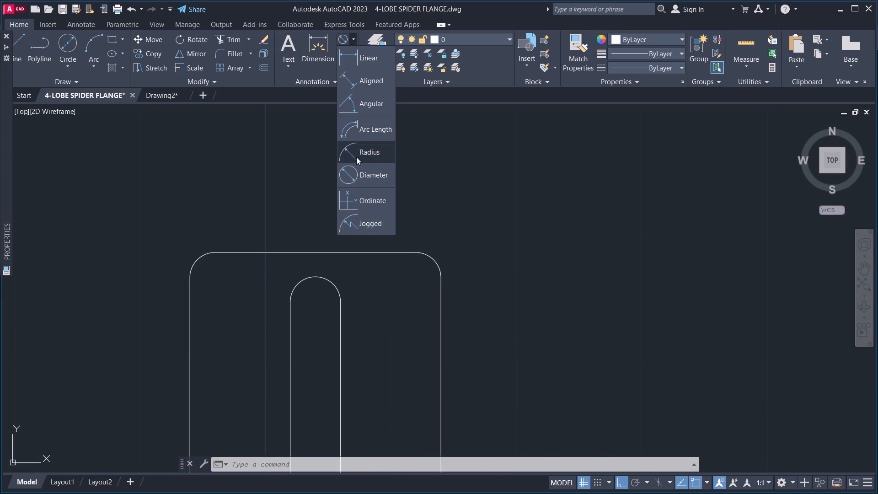
{"action": "left_click", "coordinate": [356, 157]}
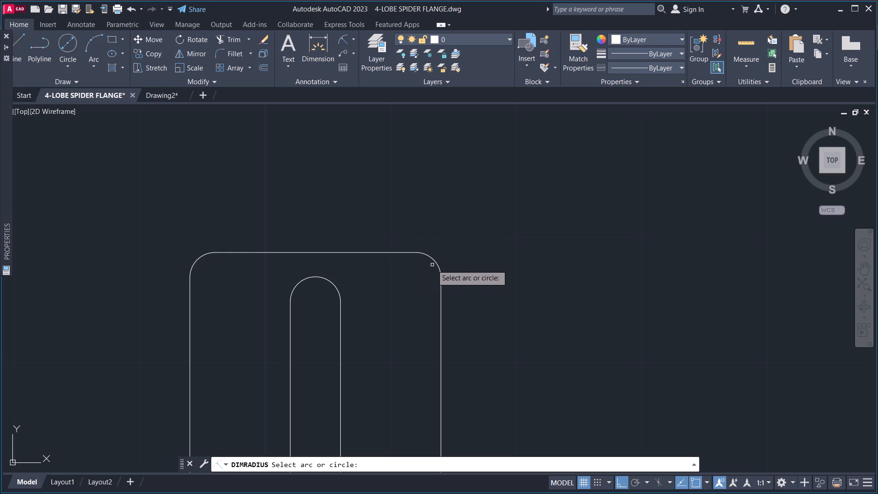
{"action": "left_click", "coordinate": [435, 263]}
{"action": "left_click", "coordinate": [475, 234]}
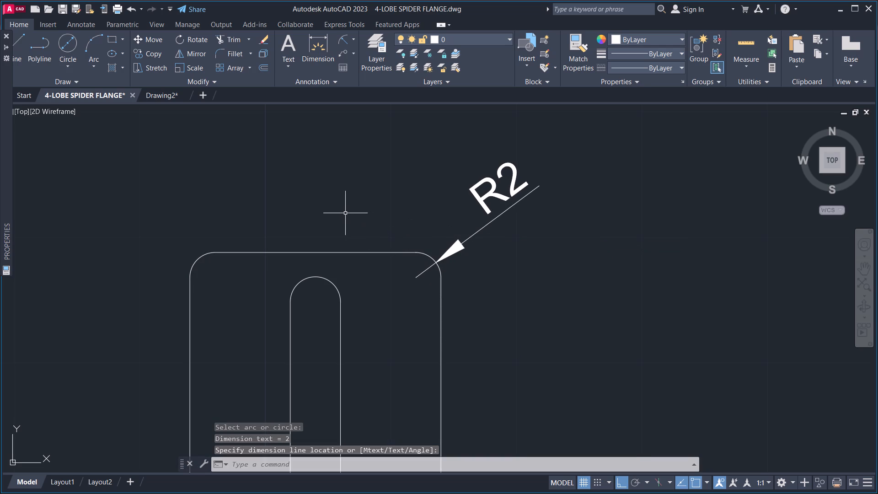
Add a radius dimension to the slot's top arc in the side view, placing its text above the body.
{"action": "key", "text": "space"}
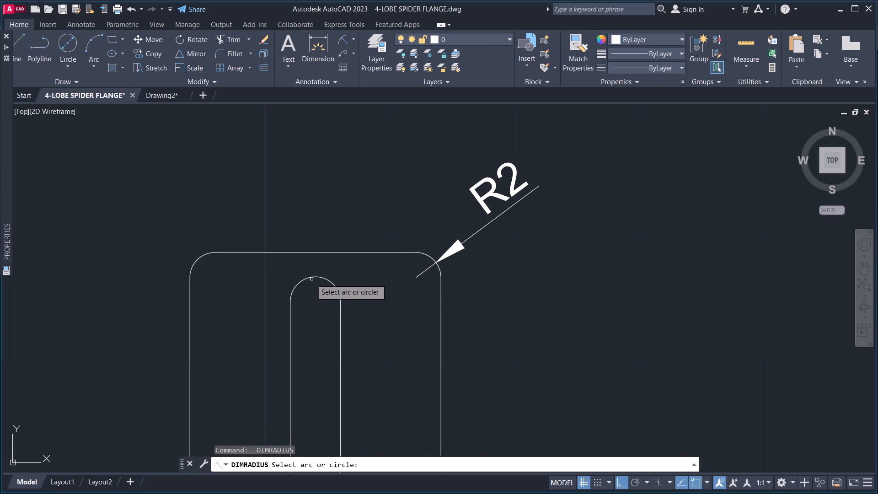
{"action": "left_click", "coordinate": [314, 277]}
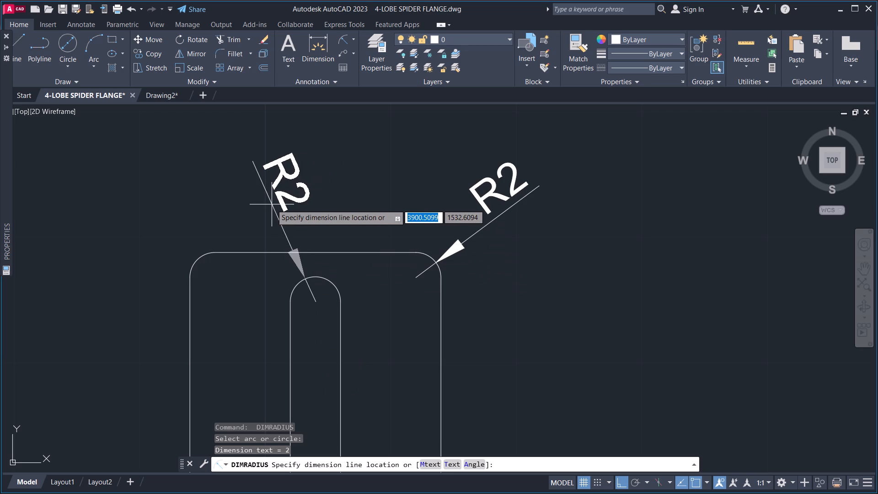
{"action": "left_click", "coordinate": [260, 159]}
Add a vertical linear dimension for the slot's overall length, from top arc to bottom arc, placed between the slot and the body's right edge.
{"action": "middle_click_drag", "start_coordinate": [284, 214], "coordinate": [306, 232]}
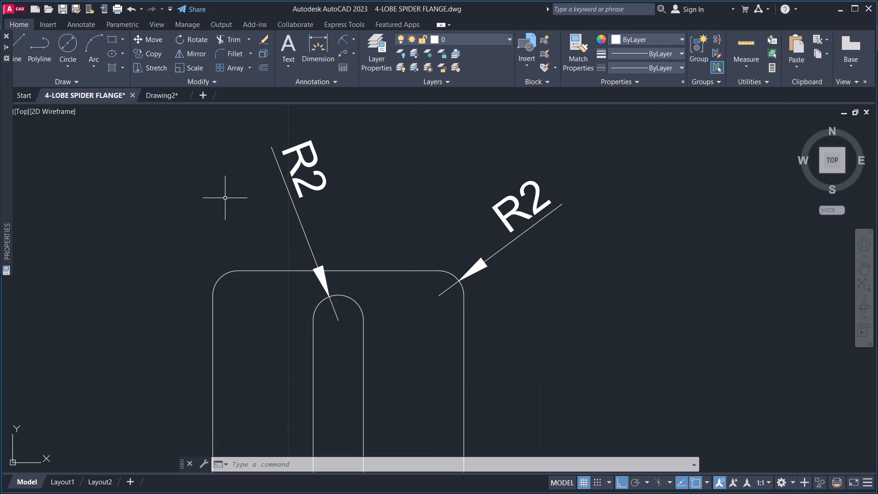
{"action": "middle_click_drag", "start_coordinate": [330, 313], "coordinate": [340, 249]}
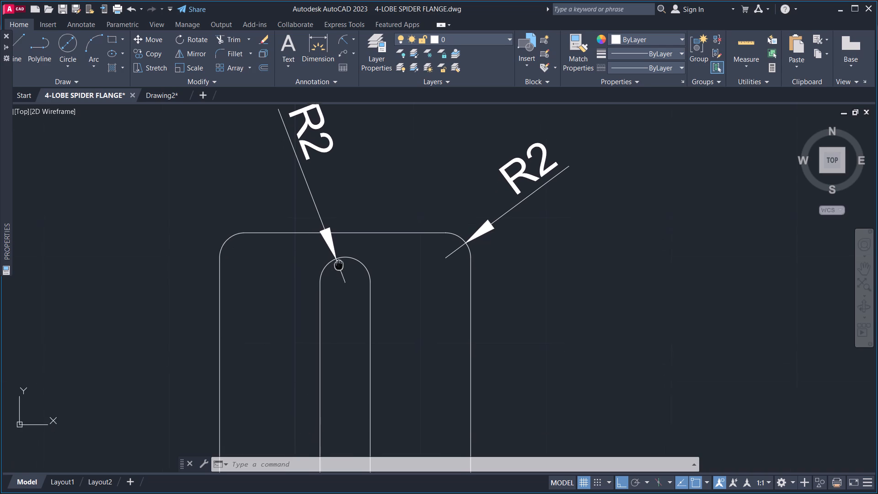
{"action": "middle_click_drag", "start_coordinate": [340, 249], "coordinate": [340, 234]}
{"action": "key", "text": "d"}
{"action": "type", "text": "LI"}
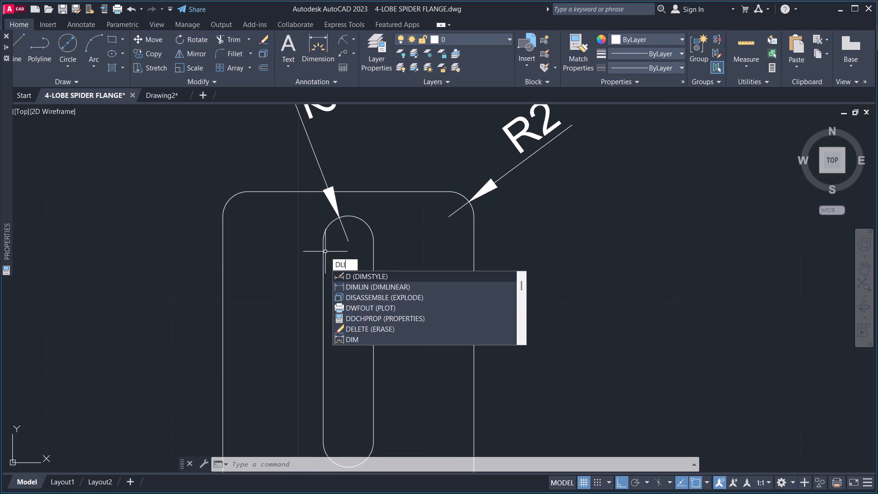
{"action": "key", "text": "space"}
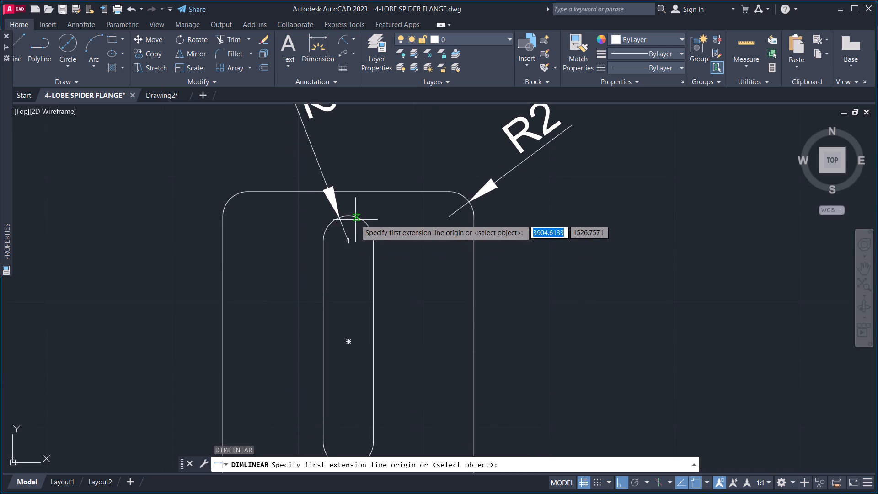
{"action": "left_click", "coordinate": [347, 215]}
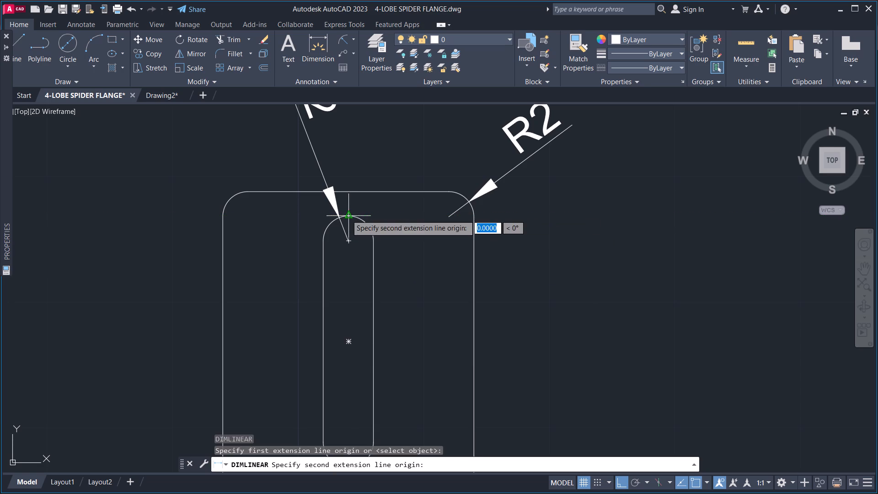
{"action": "middle_click_drag", "start_coordinate": [360, 354], "coordinate": [363, 272]}
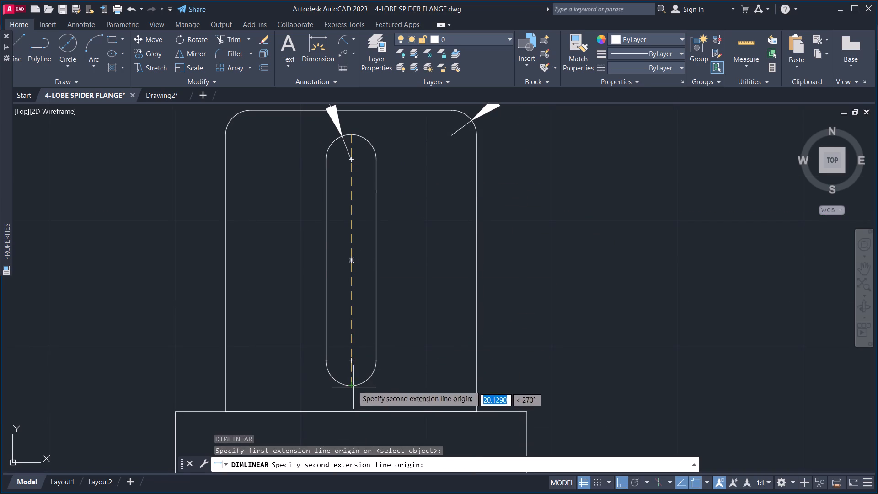
{"action": "left_click", "coordinate": [353, 386]}
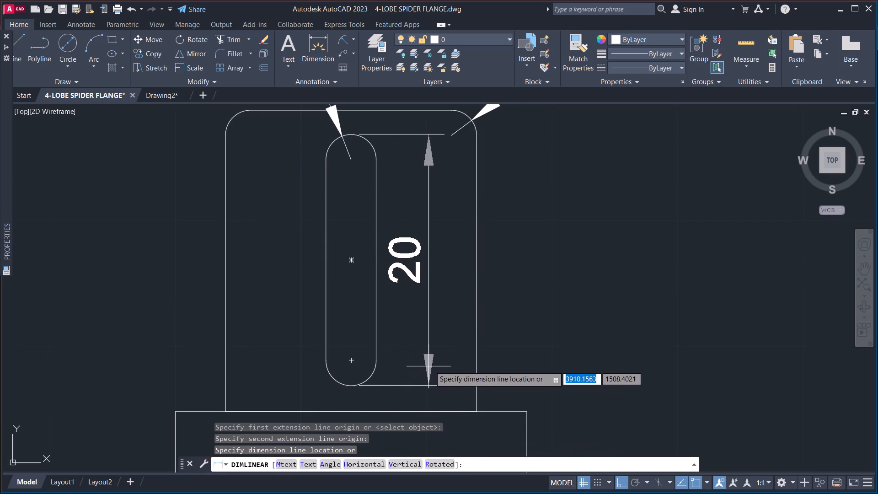
{"action": "left_click", "coordinate": [430, 366]}
Stretch the slot's lower rounded end straight up by 2 to shorten the slot.
{"action": "middle_click_drag", "start_coordinate": [436, 302], "coordinate": [402, 299]}
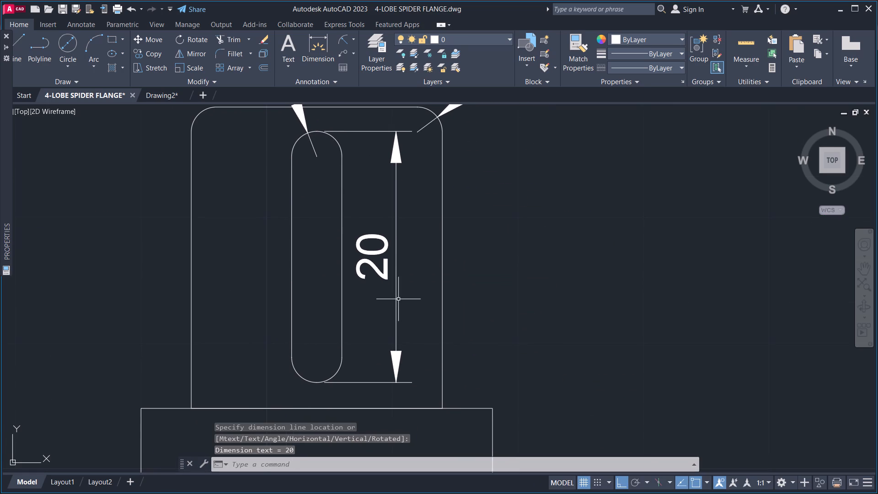
{"action": "middle_click_drag", "start_coordinate": [372, 335], "coordinate": [399, 328]}
{"action": "scroll", "coordinate": [387, 342], "scroll_direction": "down", "scroll_amount": 1}
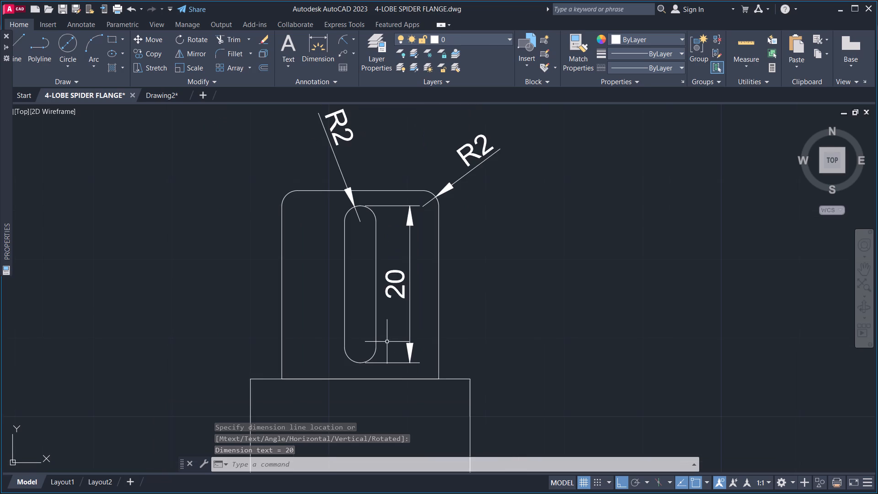
{"action": "middle_click_drag", "start_coordinate": [401, 346], "coordinate": [476, 360]}
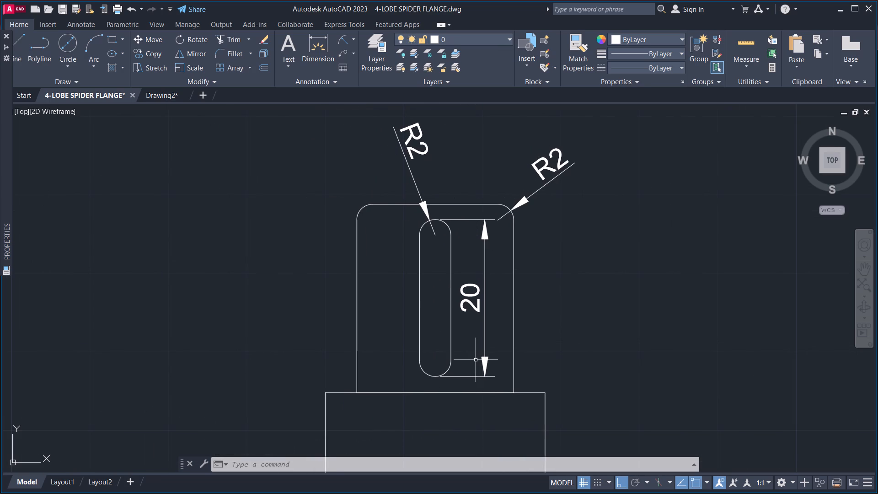
{"action": "middle_click_drag", "start_coordinate": [465, 360], "coordinate": [456, 333]}
{"action": "scroll", "coordinate": [450, 350], "scroll_direction": "up", "scroll_amount": 2}
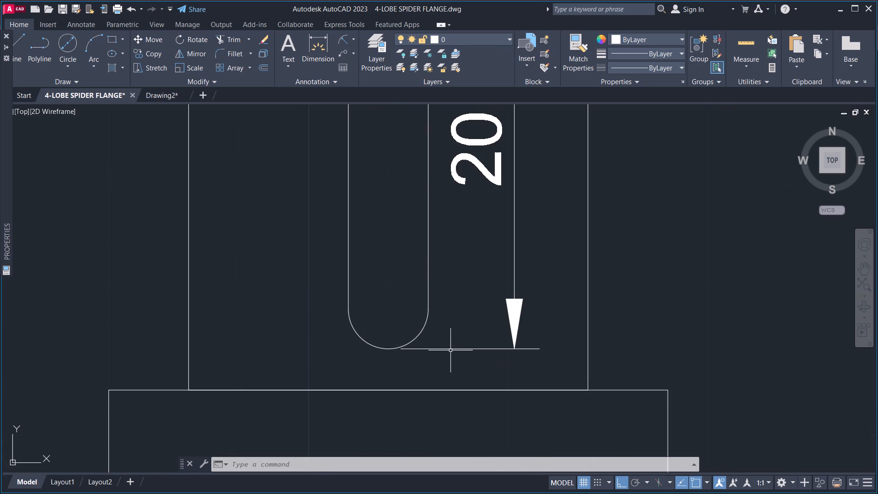
{"action": "left_click", "coordinate": [432, 335]}
{"action": "left_click", "coordinate": [284, 288]}
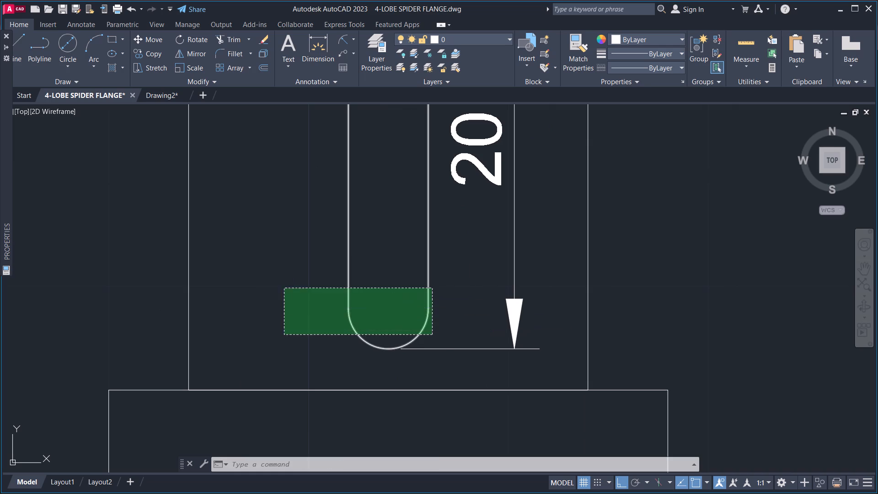
{"action": "key", "text": "s"}
{"action": "key", "text": "space"}
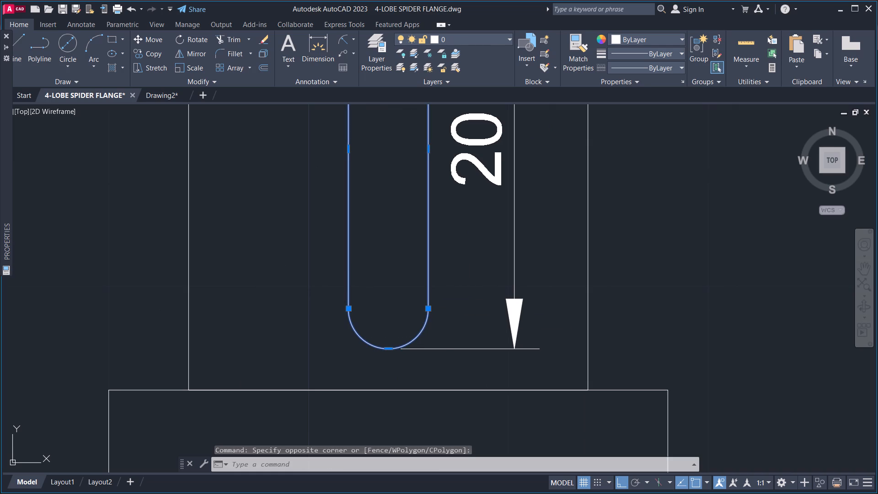
{"action": "left_click", "coordinate": [322, 348]}
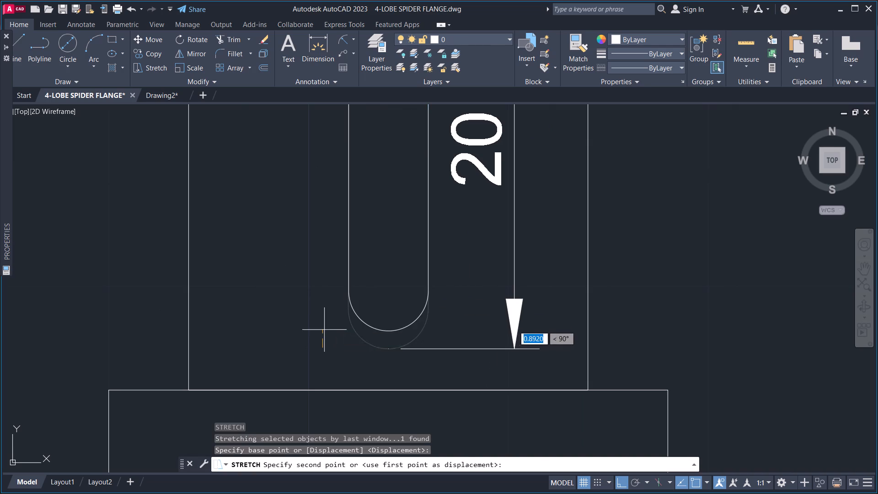
{"action": "scroll", "coordinate": [327, 325], "scroll_direction": "down", "scroll_amount": 2}
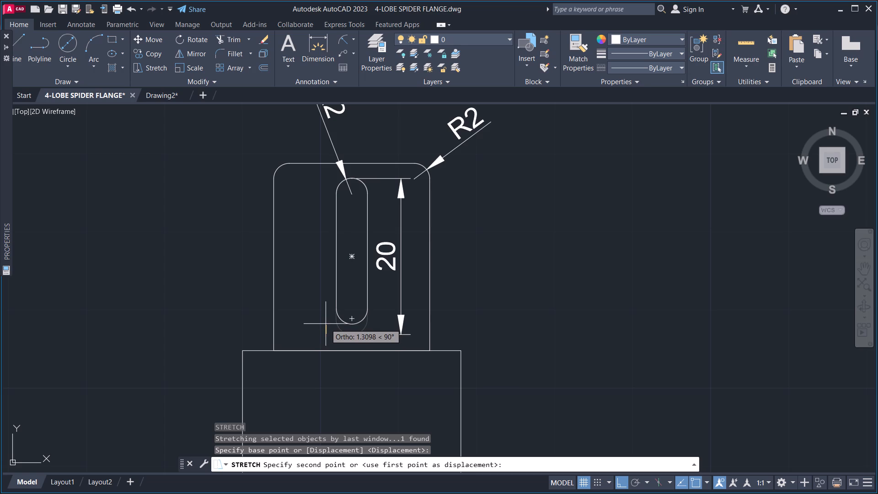
{"action": "key", "text": "2"}
{"action": "key", "text": "Return"}
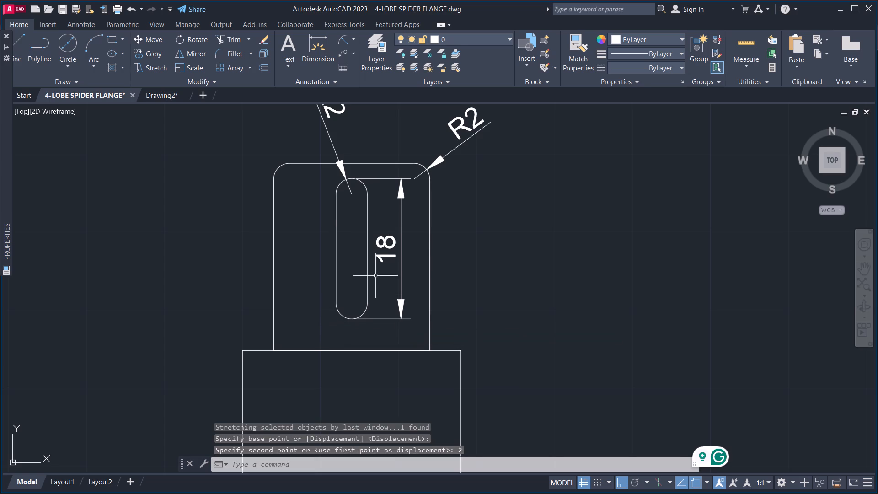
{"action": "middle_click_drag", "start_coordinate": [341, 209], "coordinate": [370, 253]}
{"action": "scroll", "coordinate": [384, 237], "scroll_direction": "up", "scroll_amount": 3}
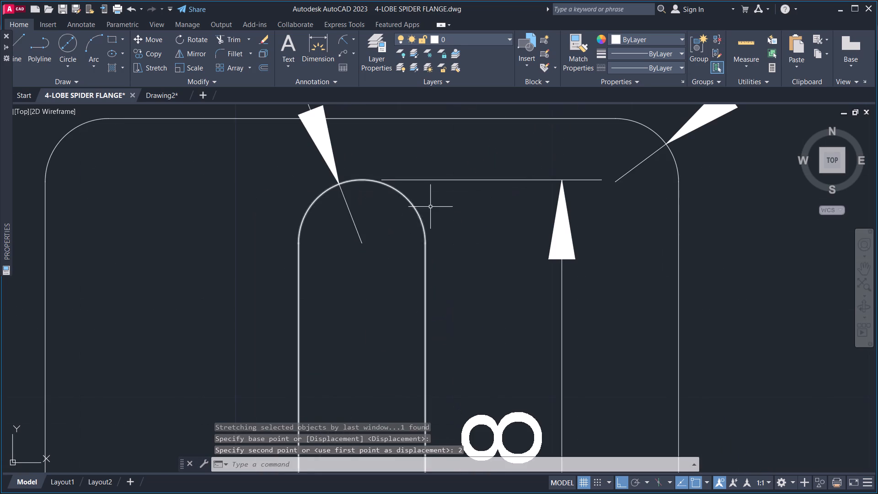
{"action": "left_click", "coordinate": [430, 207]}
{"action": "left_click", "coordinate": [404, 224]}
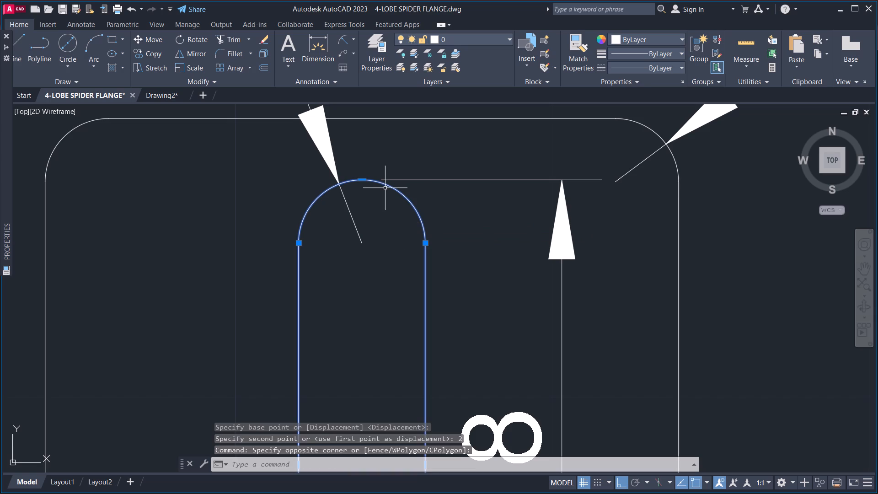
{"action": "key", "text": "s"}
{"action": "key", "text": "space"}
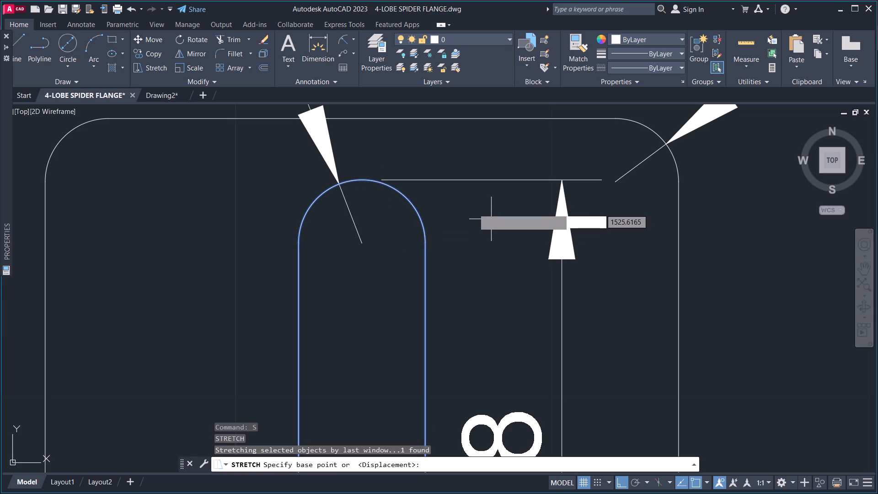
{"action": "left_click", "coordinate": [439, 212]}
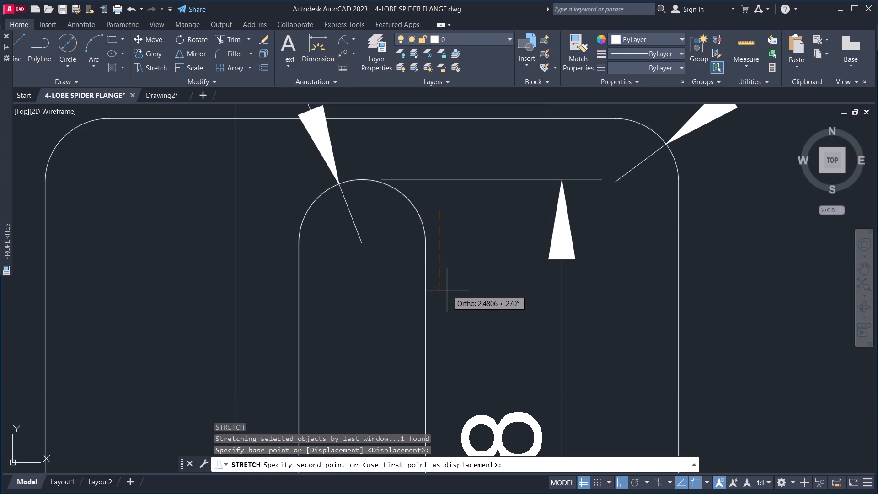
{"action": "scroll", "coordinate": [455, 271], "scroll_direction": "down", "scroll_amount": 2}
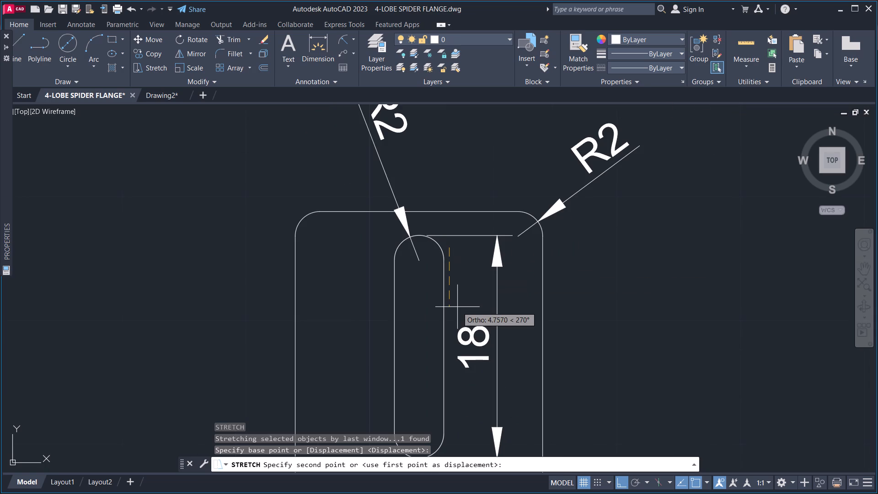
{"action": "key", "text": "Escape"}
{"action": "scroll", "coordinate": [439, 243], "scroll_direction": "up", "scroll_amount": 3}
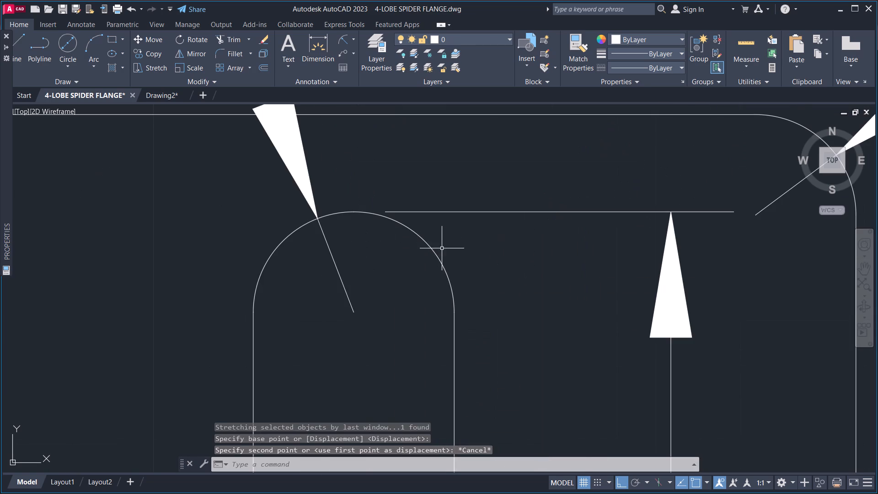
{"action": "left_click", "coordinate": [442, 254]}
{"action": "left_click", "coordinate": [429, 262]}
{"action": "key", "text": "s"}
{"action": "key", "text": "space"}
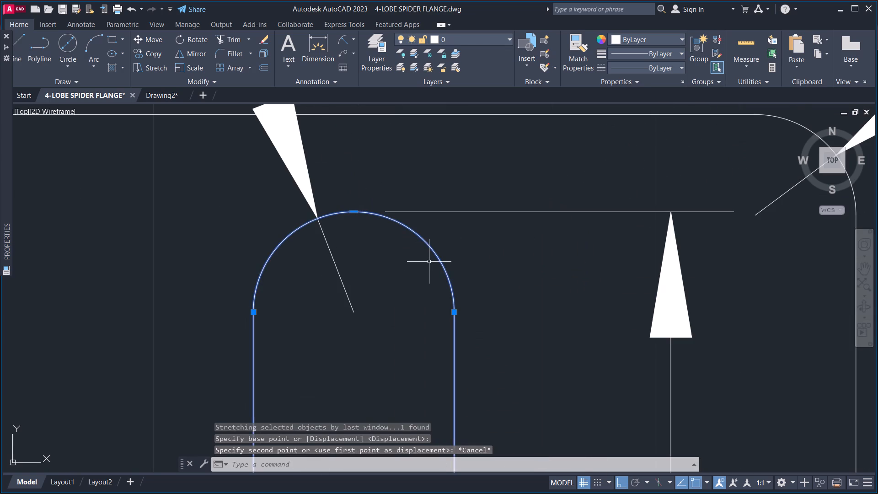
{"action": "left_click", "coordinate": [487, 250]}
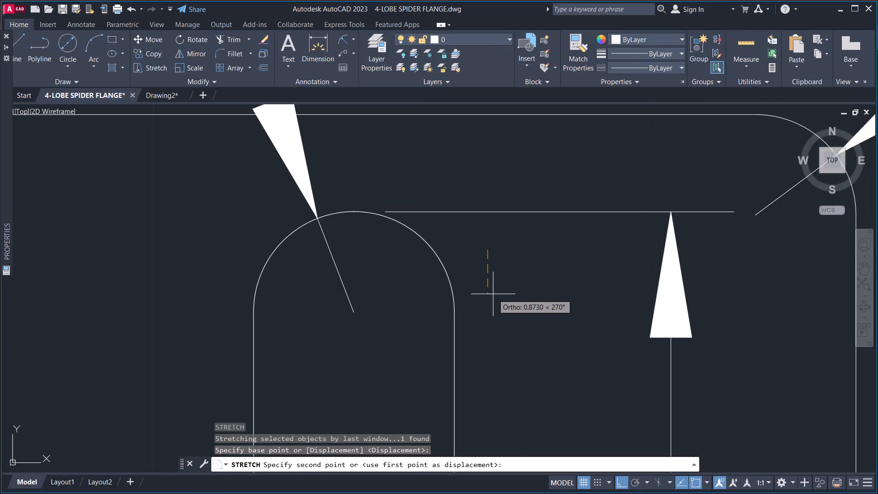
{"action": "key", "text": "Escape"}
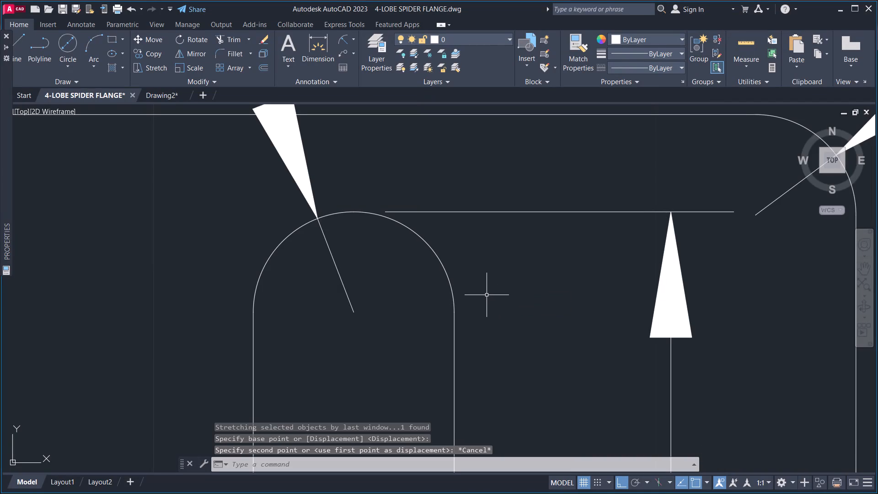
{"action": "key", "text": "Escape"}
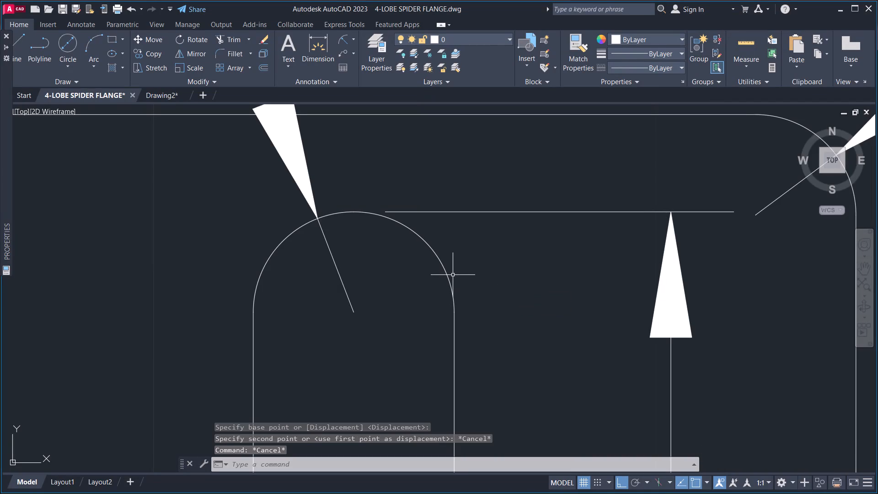
Explode the side view's slot outline into separate lines and arcs.
{"action": "left_click_drag", "start_coordinate": [462, 269], "coordinate": [460, 276]}
{"action": "left_click", "coordinate": [431, 304]}
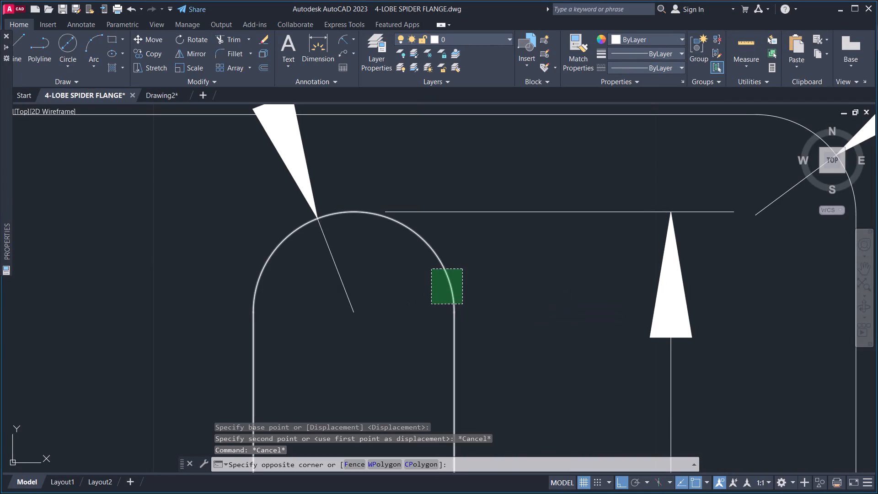
{"action": "type", "text": "X"}
{"action": "key", "text": "space"}
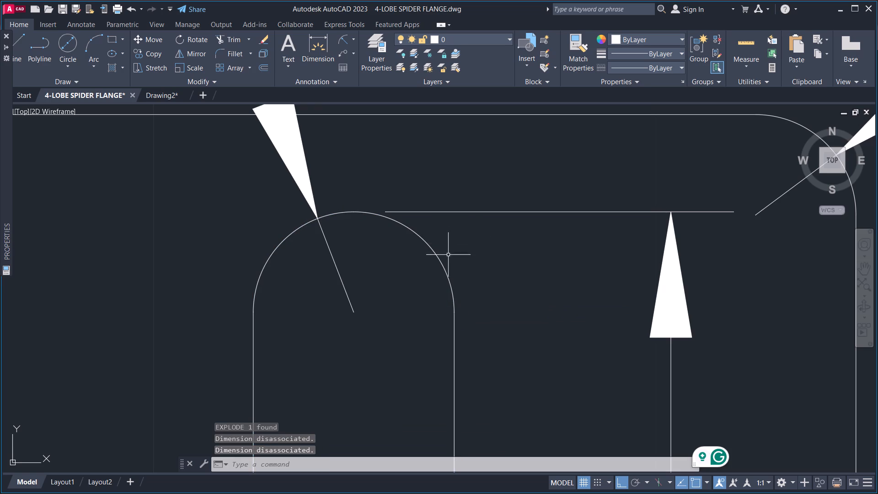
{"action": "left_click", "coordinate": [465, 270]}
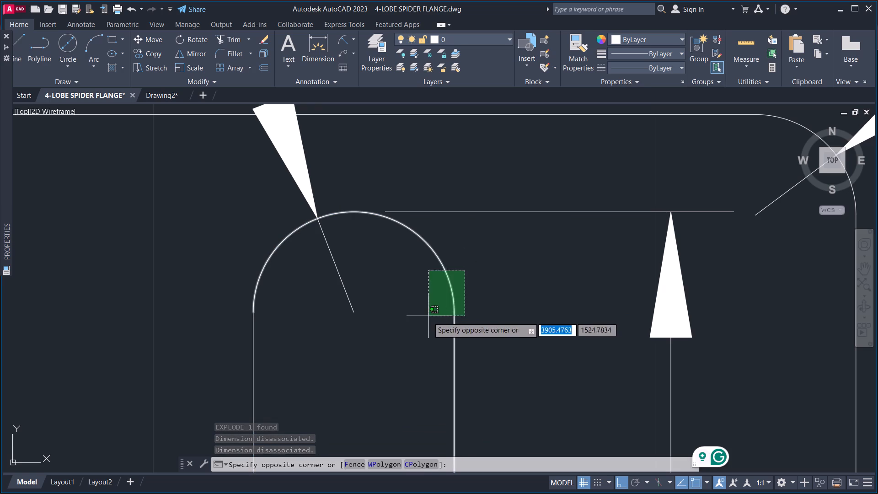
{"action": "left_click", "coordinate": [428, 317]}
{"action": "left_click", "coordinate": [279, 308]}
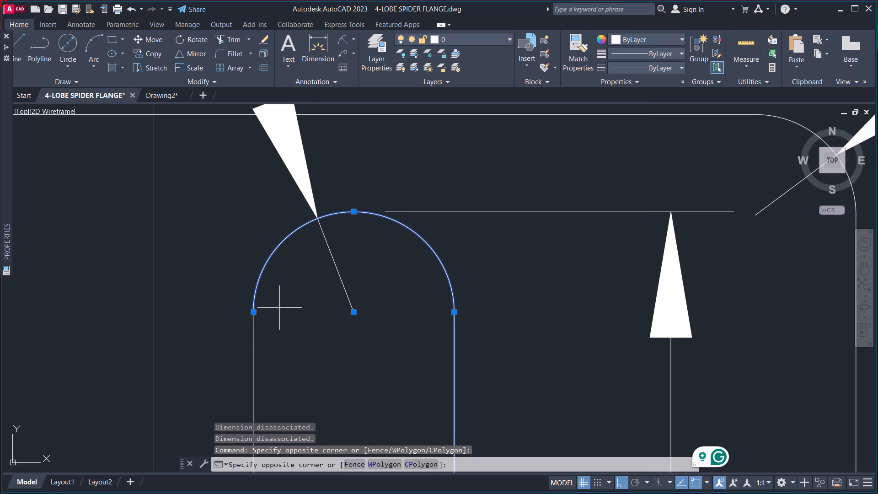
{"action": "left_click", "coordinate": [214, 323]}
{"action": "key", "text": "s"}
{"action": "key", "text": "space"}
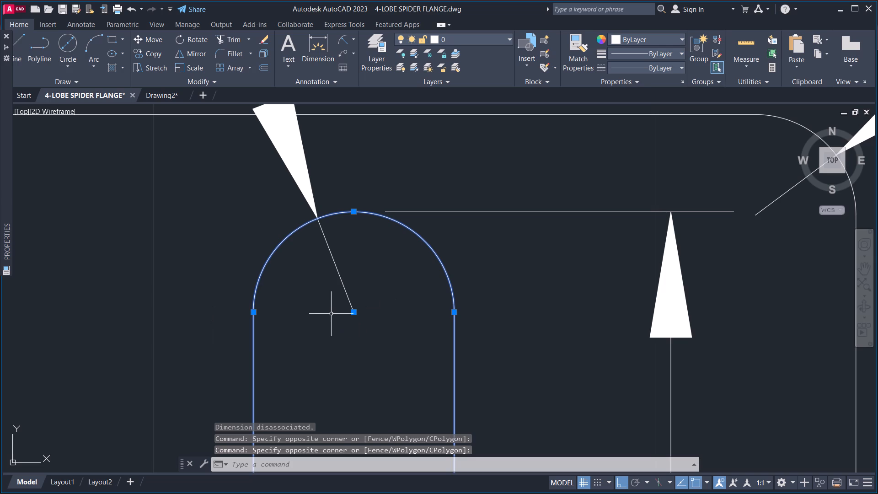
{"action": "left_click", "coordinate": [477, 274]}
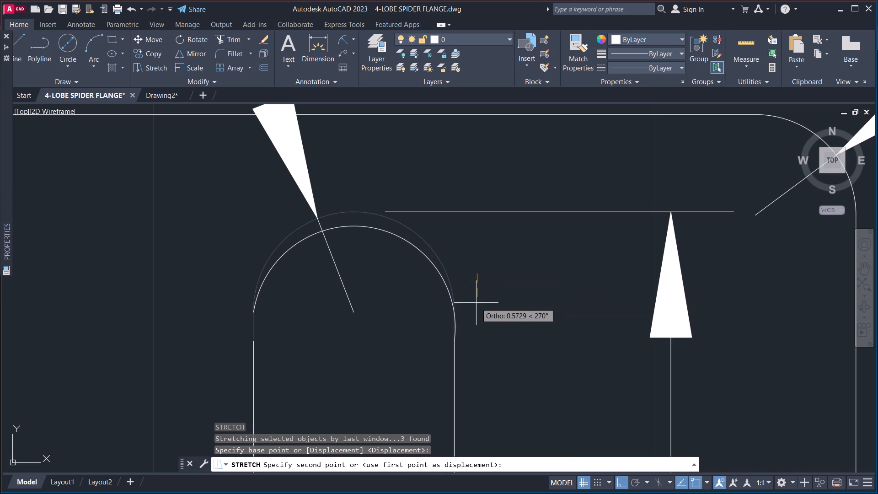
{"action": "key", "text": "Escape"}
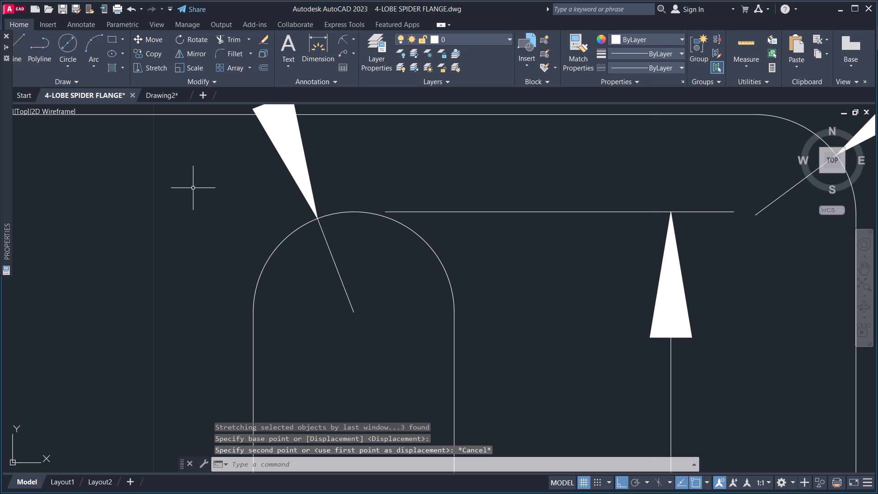
Shift the slot's top arc straight down by 2 using Stretch, with both side lines included in the selection.
{"action": "left_click", "coordinate": [170, 167]}
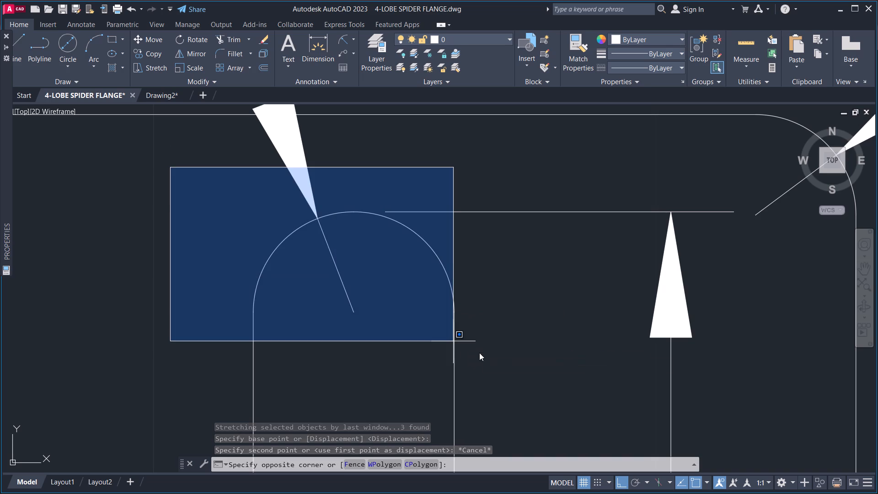
{"action": "left_click", "coordinate": [536, 387]}
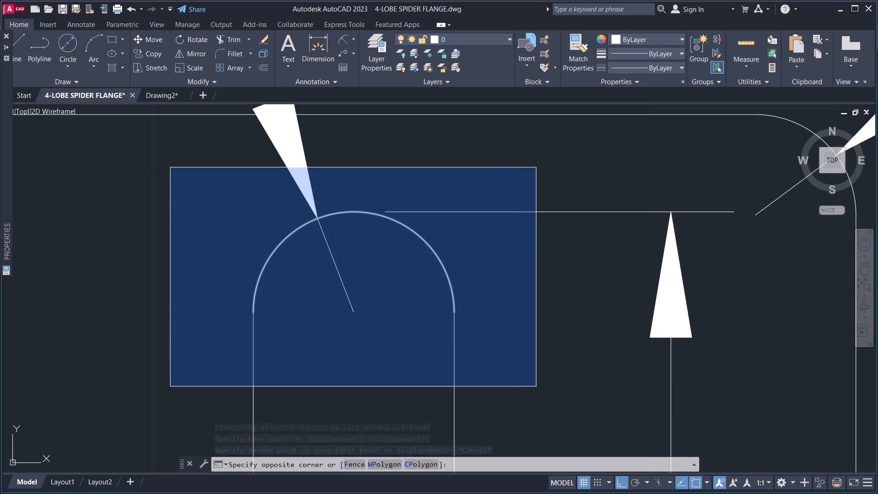
{"action": "left_click", "coordinate": [466, 339]}
{"action": "left_click", "coordinate": [425, 356]}
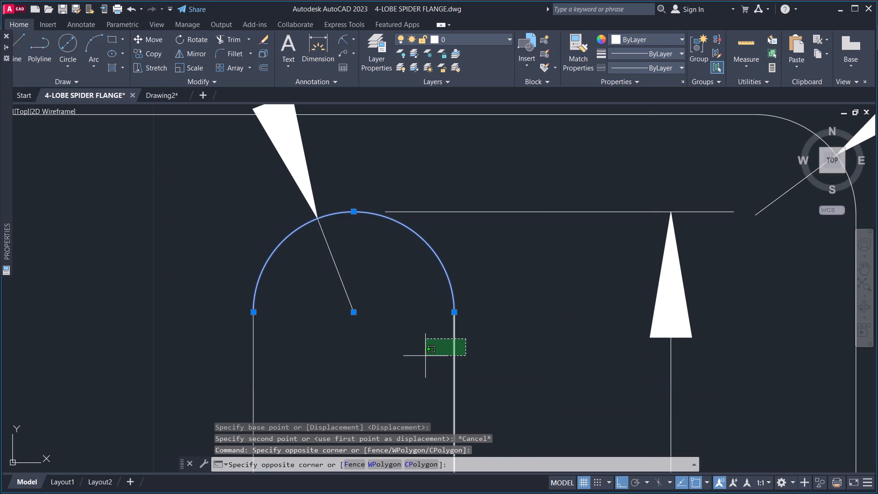
{"action": "left_click", "coordinate": [269, 350]}
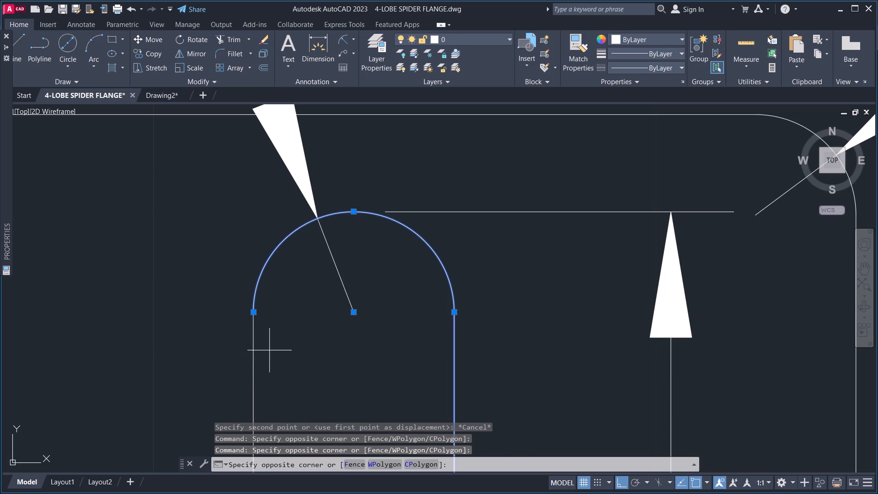
{"action": "left_click", "coordinate": [204, 349]}
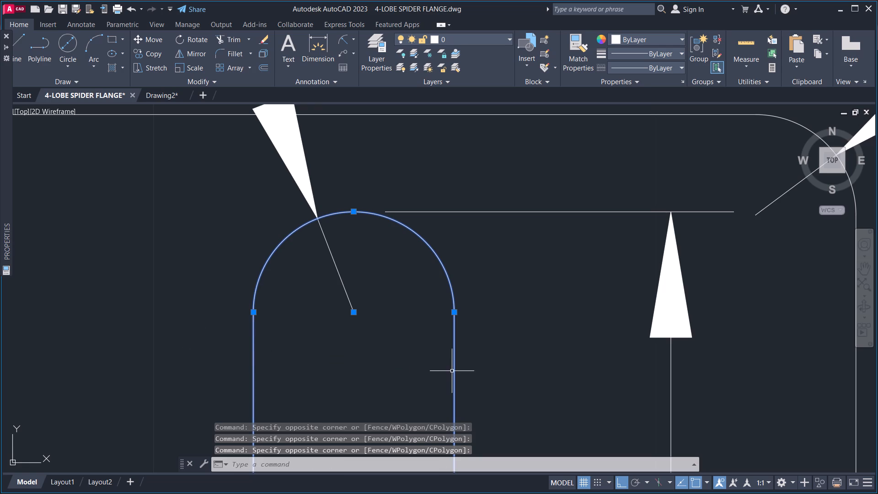
{"action": "key", "text": "s"}
{"action": "key", "text": "space"}
{"action": "left_click", "coordinate": [499, 295]}
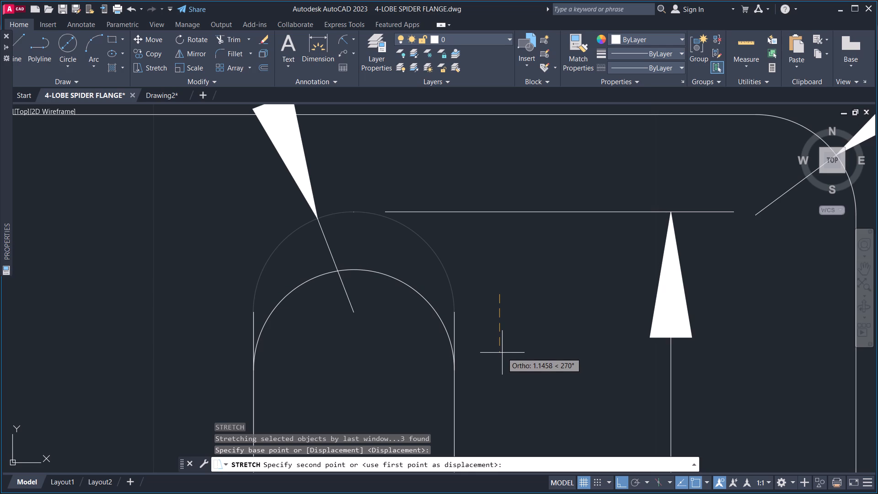
{"action": "key", "text": "2"}
{"action": "key", "text": "Return"}
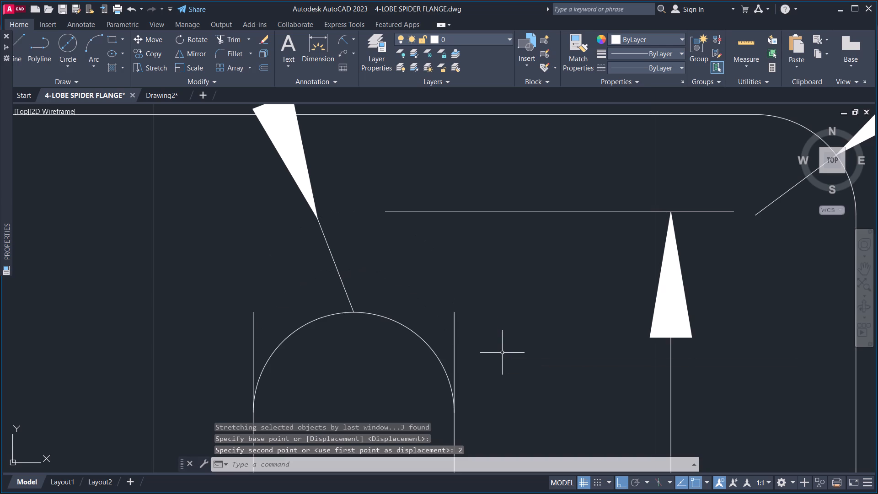
{"action": "key", "text": "Escape"}
Reattach the upper origin of the slot's vertical length dimension to the top of the lowered arc.
{"action": "scroll", "coordinate": [462, 322], "scroll_direction": "down", "scroll_amount": 1}
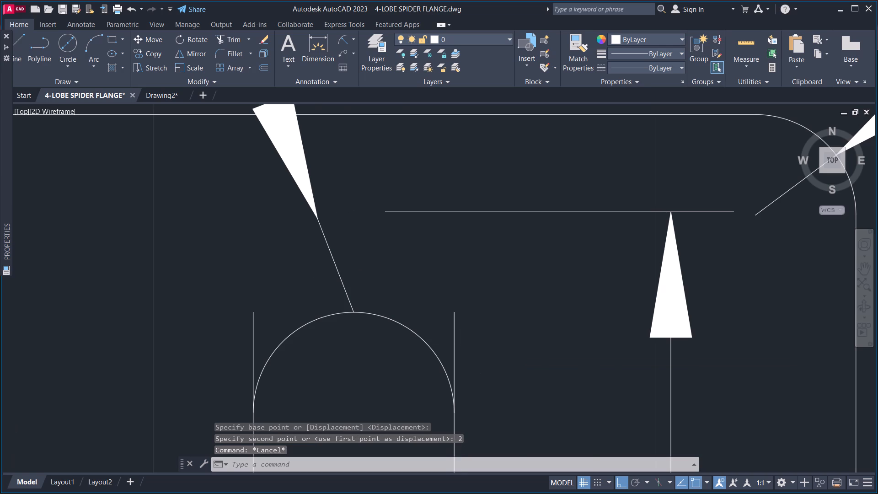
{"action": "scroll", "coordinate": [464, 322], "scroll_direction": "down", "scroll_amount": 1}
{"action": "middle_click_drag", "start_coordinate": [487, 344], "coordinate": [486, 281]}
{"action": "scroll", "coordinate": [464, 275], "scroll_direction": "up", "scroll_amount": 3}
{"action": "middle_click_drag", "start_coordinate": [470, 283], "coordinate": [484, 344]}
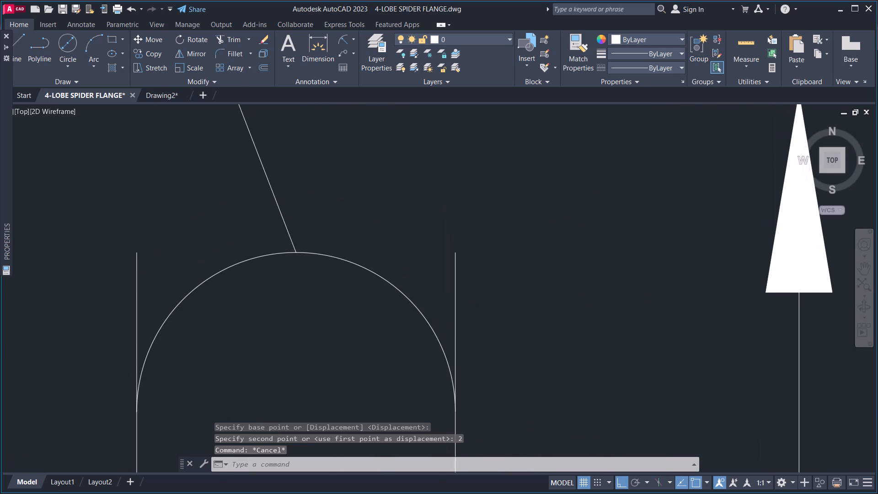
{"action": "scroll", "coordinate": [489, 317], "scroll_direction": "down", "scroll_amount": 3}
{"action": "middle_click_drag", "start_coordinate": [498, 307], "coordinate": [441, 278]}
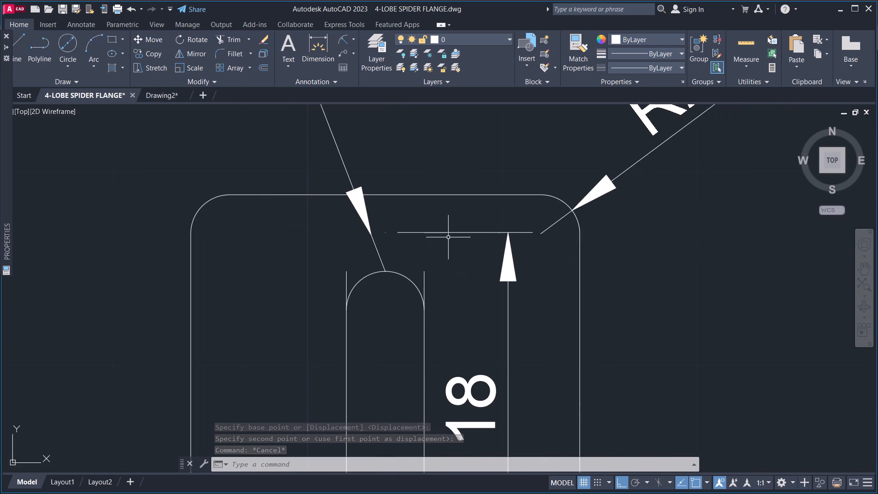
{"action": "scroll", "coordinate": [448, 237], "scroll_direction": "up", "scroll_amount": 2}
{"action": "left_click_drag", "start_coordinate": [455, 234], "coordinate": [447, 228]}
{"action": "left_click", "coordinate": [411, 204]}
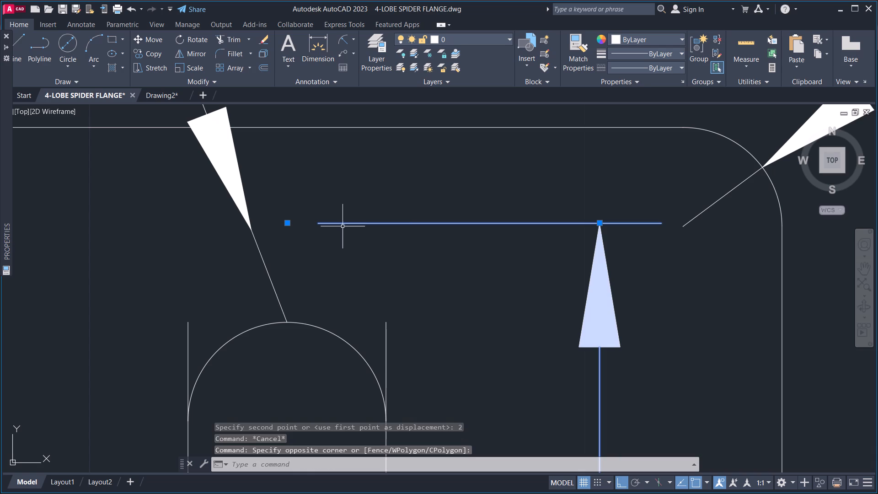
{"action": "left_click", "coordinate": [287, 224]}
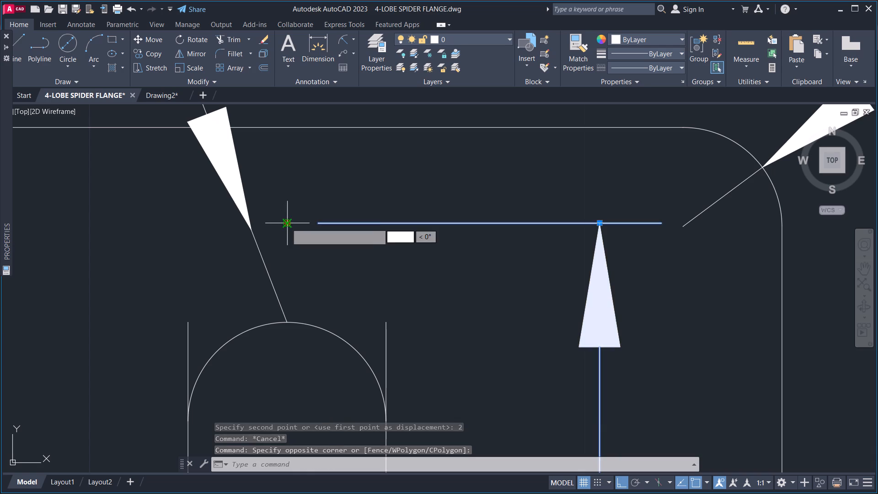
{"action": "left_click", "coordinate": [288, 323]}
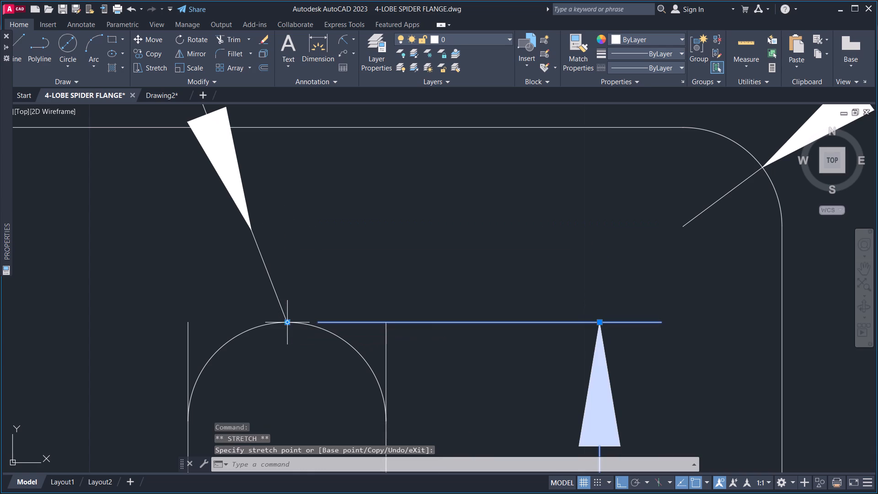
{"action": "key", "text": "Escape"}
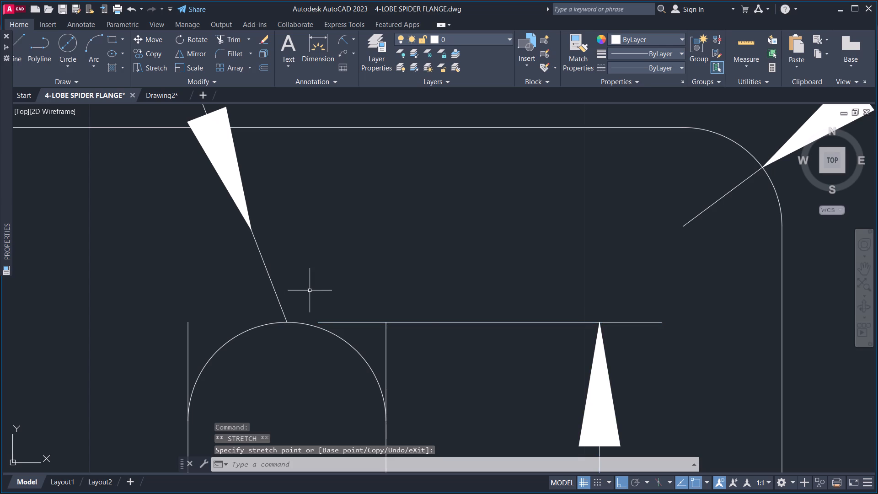
Trim the two leftover ends of the slot's side lines that project above the top arc's endpoints.
{"action": "key", "text": "t"}
{"action": "key", "text": "r"}
{"action": "key", "text": "space"}
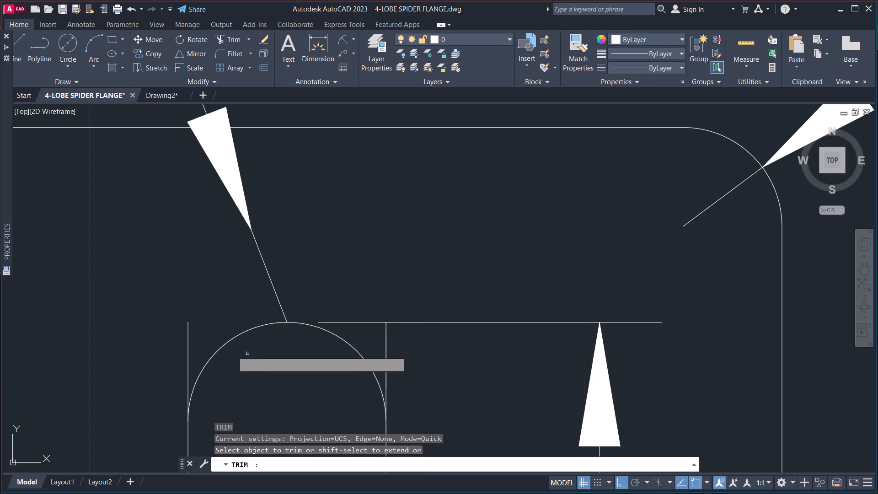
{"action": "left_click", "coordinate": [189, 341]}
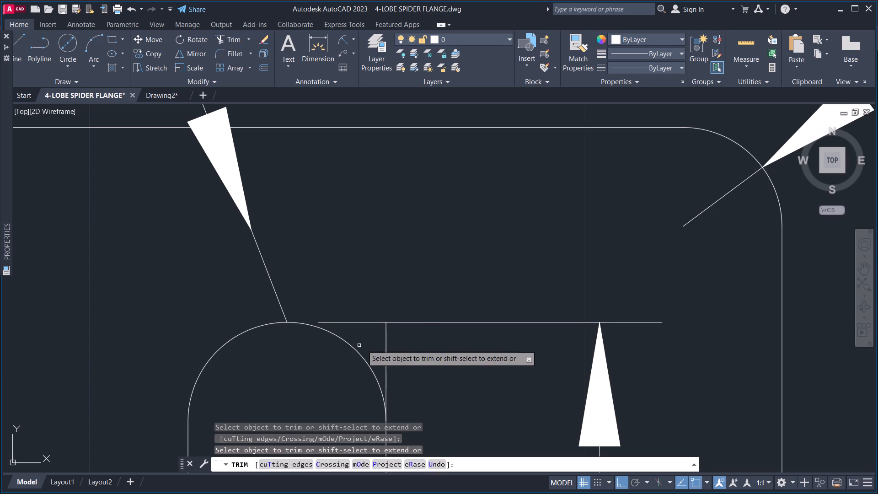
{"action": "left_click", "coordinate": [387, 346]}
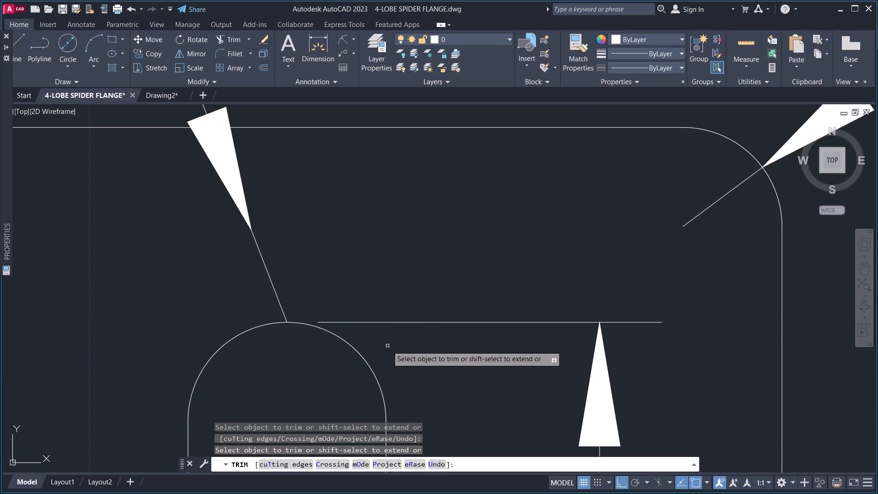
{"action": "key", "text": "Escape"}
Stretch the top edge of the small step at the neck's lower left in the front section view up by 2.
{"action": "scroll", "coordinate": [390, 346], "scroll_direction": "down", "scroll_amount": 3}
{"action": "middle_click_drag", "start_coordinate": [422, 380], "coordinate": [426, 294]}
{"action": "scroll", "coordinate": [426, 286], "scroll_direction": "down", "scroll_amount": 2}
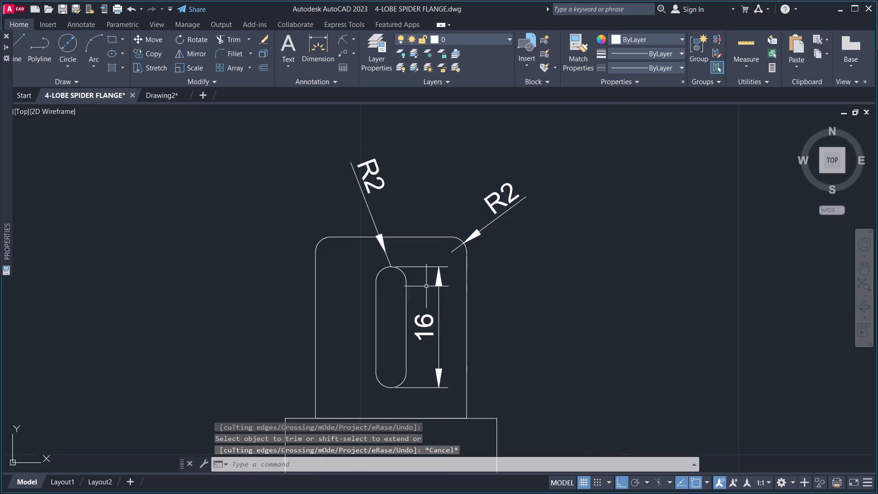
{"action": "middle_click_drag", "start_coordinate": [418, 329], "coordinate": [533, 318]}
{"action": "middle_click_drag", "start_coordinate": [375, 309], "coordinate": [496, 317]}
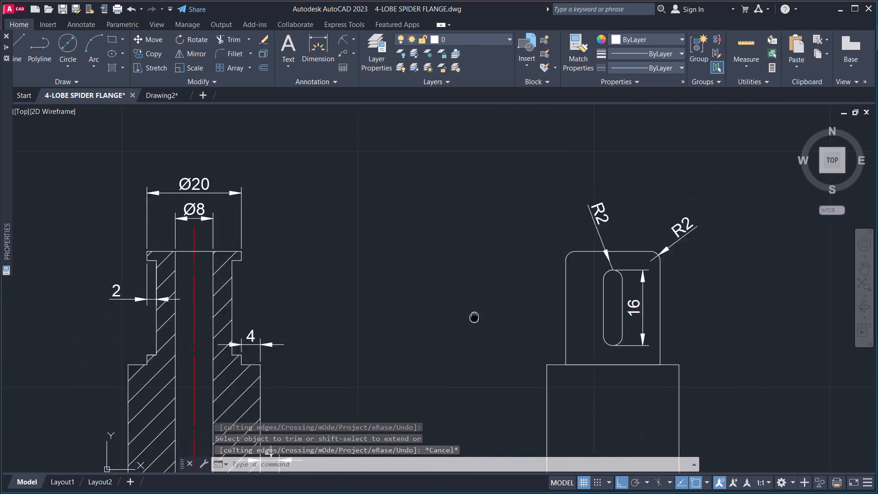
{"action": "middle_click_drag", "start_coordinate": [496, 317], "coordinate": [498, 317]}
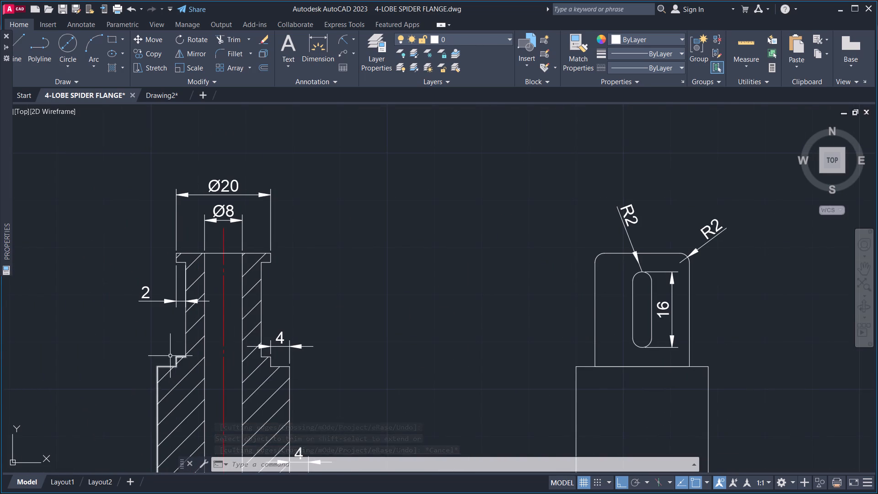
{"action": "scroll", "coordinate": [170, 356], "scroll_direction": "up", "scroll_amount": 4}
{"action": "left_click", "coordinate": [221, 357]}
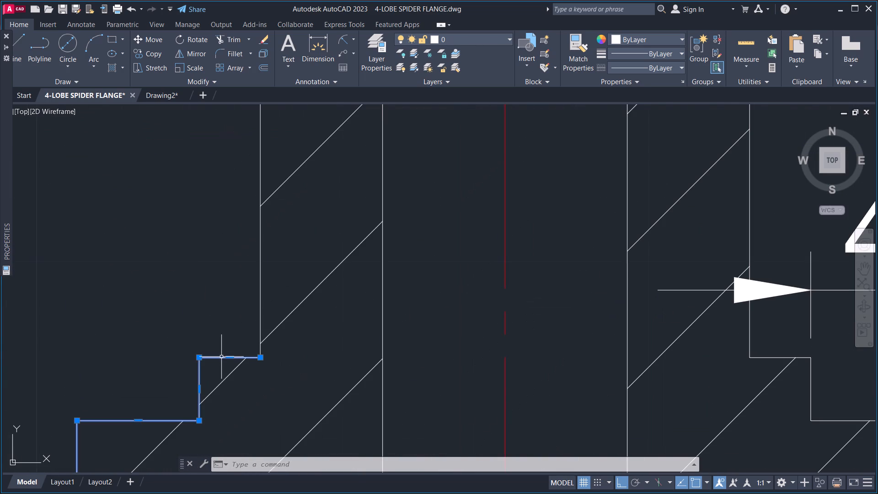
{"action": "left_click", "coordinate": [230, 357]}
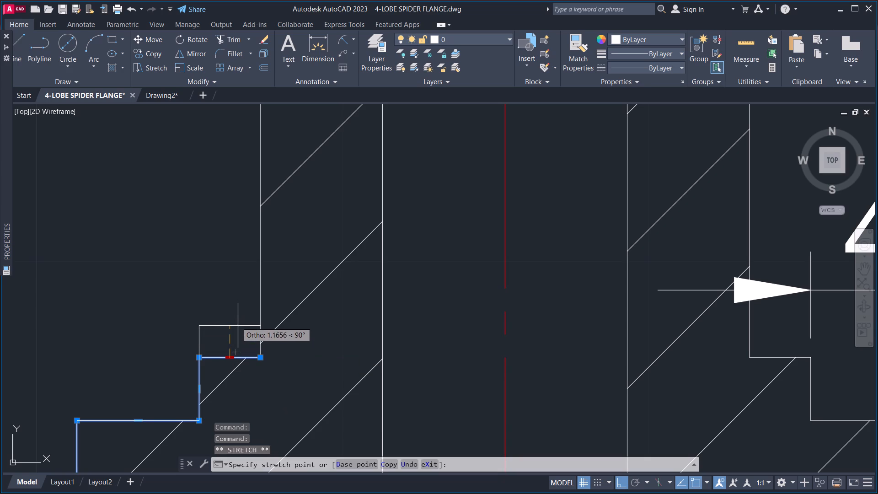
{"action": "key", "text": "2"}
{"action": "key", "text": "Return"}
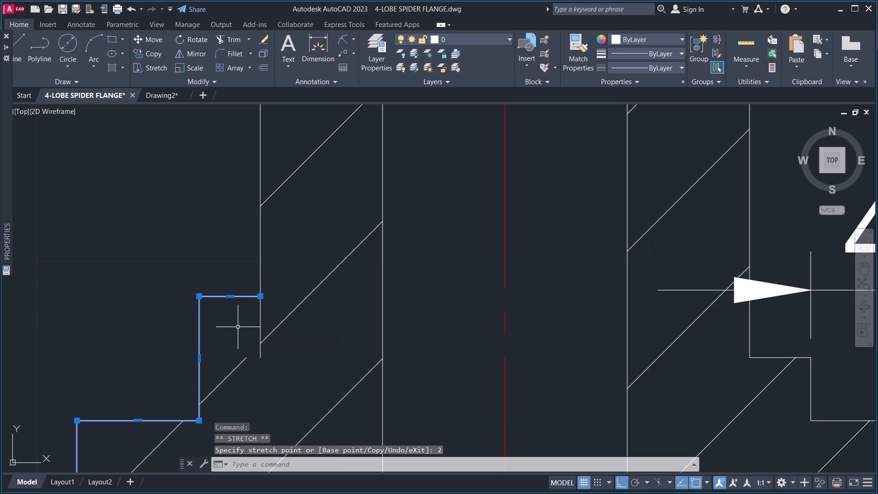
Stretch the underside of the top flange's left lip in the front section view down by 2.
{"action": "scroll", "coordinate": [273, 240], "scroll_direction": "down", "scroll_amount": 2}
{"action": "middle_click_drag", "start_coordinate": [300, 246], "coordinate": [385, 387]}
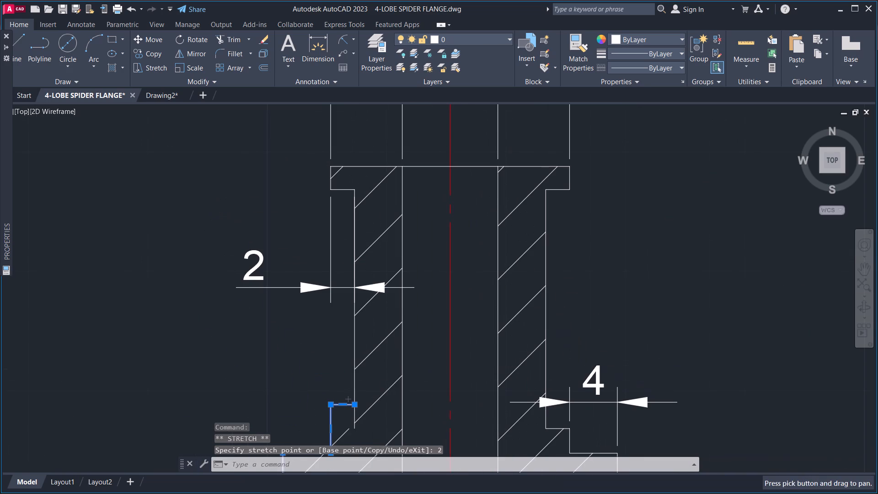
{"action": "scroll", "coordinate": [347, 178], "scroll_direction": "up", "scroll_amount": 2}
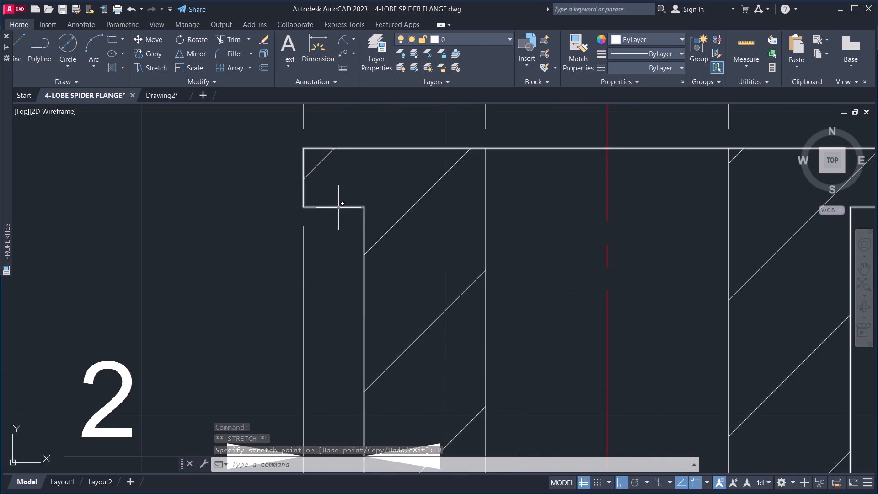
{"action": "left_click", "coordinate": [339, 207]}
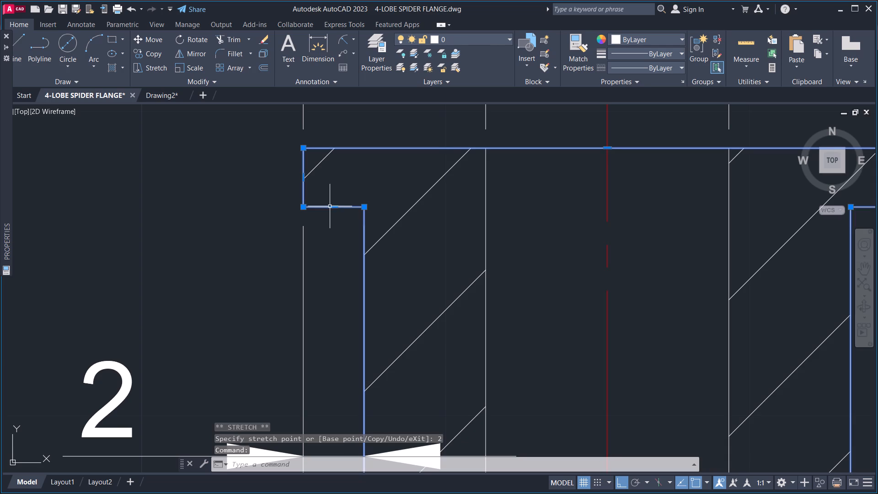
{"action": "left_click", "coordinate": [333, 207]}
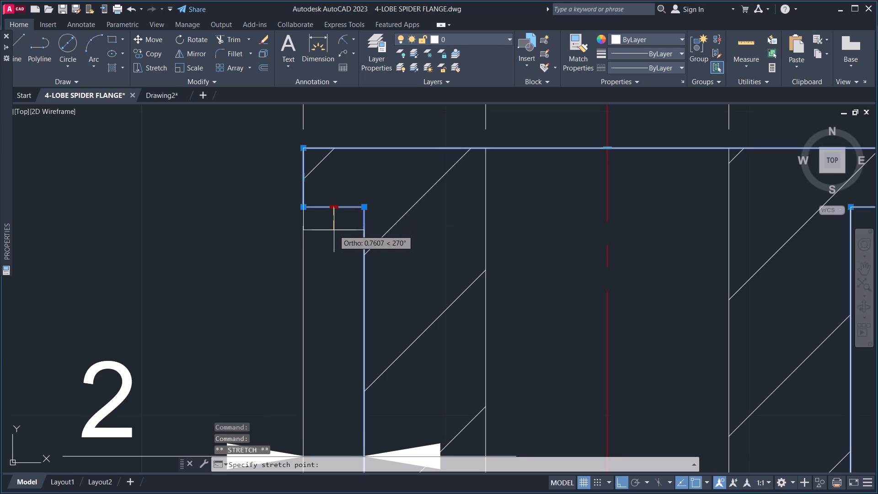
{"action": "key", "text": "2"}
{"action": "key", "text": "Return"}
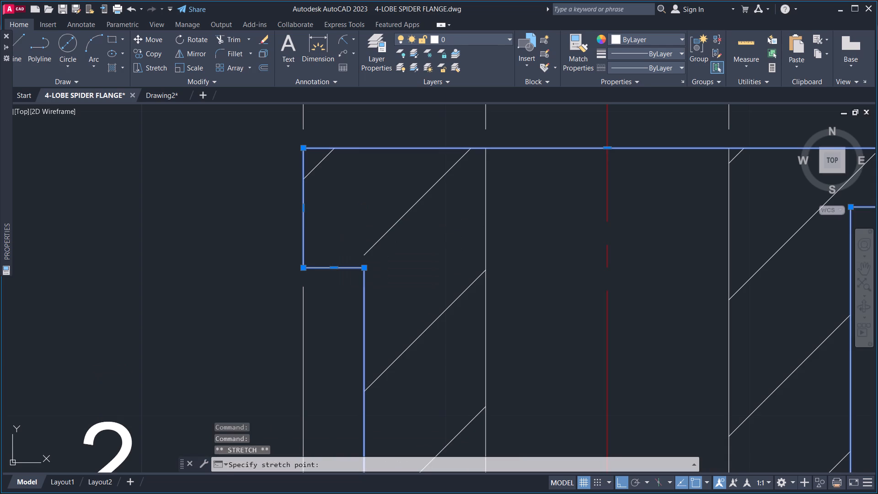
Stretch the underside of the top flange's right lip in the front section view down by 2.
{"action": "key", "text": "Escape"}
{"action": "scroll", "coordinate": [420, 247], "scroll_direction": "down", "scroll_amount": 3}
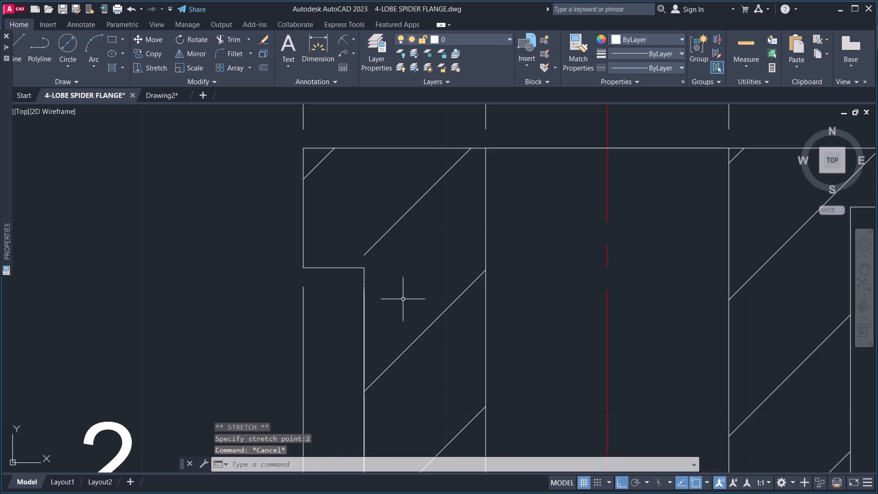
{"action": "middle_click_drag", "start_coordinate": [457, 260], "coordinate": [381, 225]}
{"action": "scroll", "coordinate": [407, 244], "scroll_direction": "down", "scroll_amount": 2}
{"action": "middle_click_drag", "start_coordinate": [458, 244], "coordinate": [418, 246]}
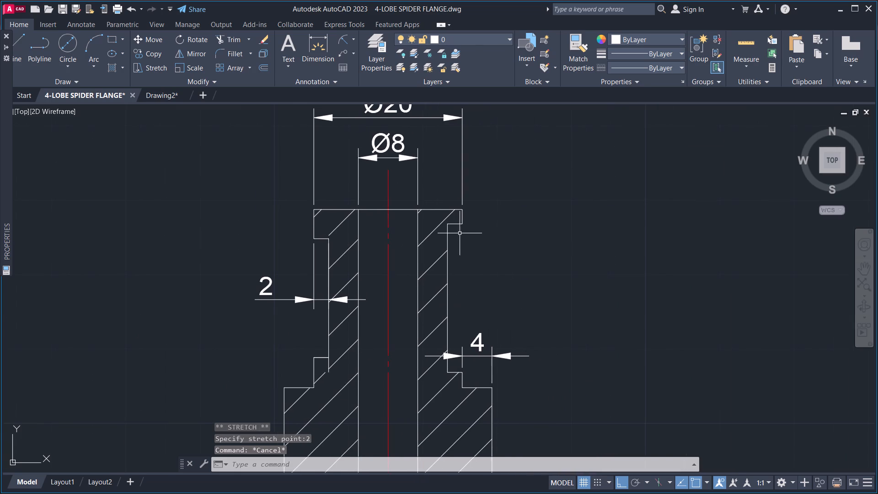
{"action": "scroll", "coordinate": [465, 229], "scroll_direction": "up", "scroll_amount": 2}
{"action": "left_click", "coordinate": [444, 217]}
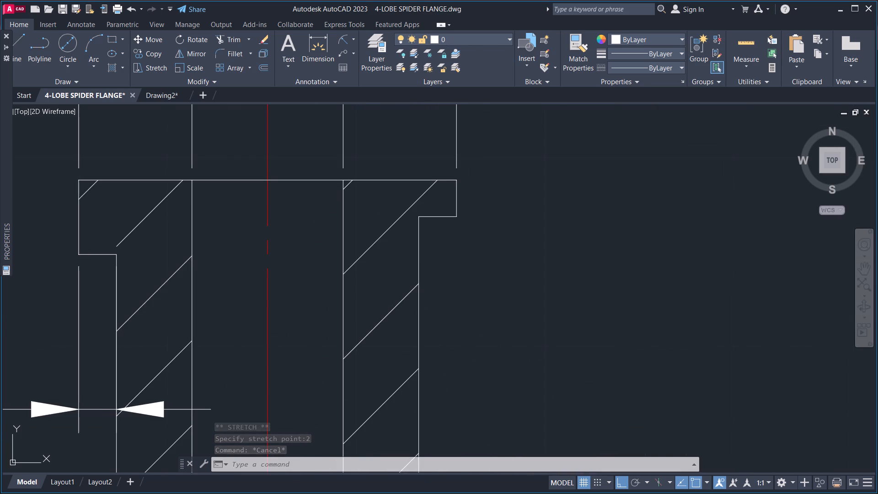
{"action": "left_click", "coordinate": [436, 216]}
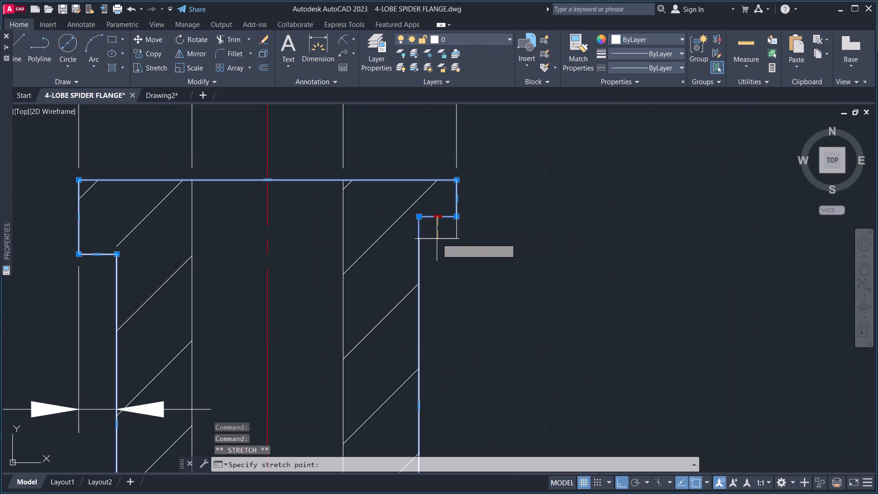
{"action": "key", "text": "2"}
{"action": "key", "text": "Return"}
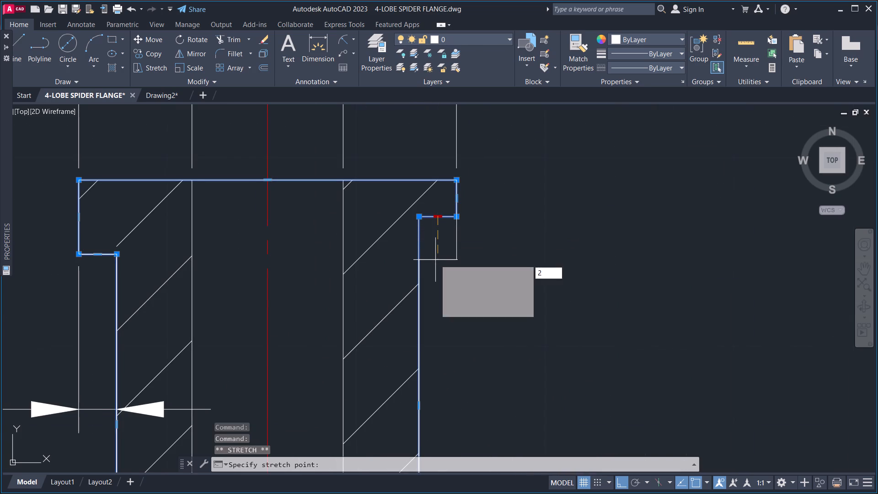
{"action": "key", "text": "Escape"}
Move the short top edge of the small step at the neck's lower right in the front section view up by 2.
{"action": "scroll", "coordinate": [527, 299], "scroll_direction": "down", "scroll_amount": 2}
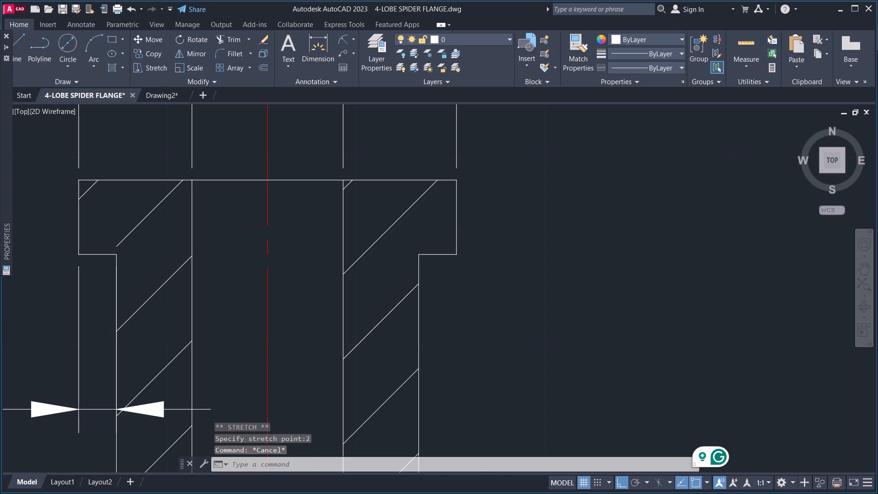
{"action": "middle_click_drag", "start_coordinate": [477, 230], "coordinate": [436, 172]}
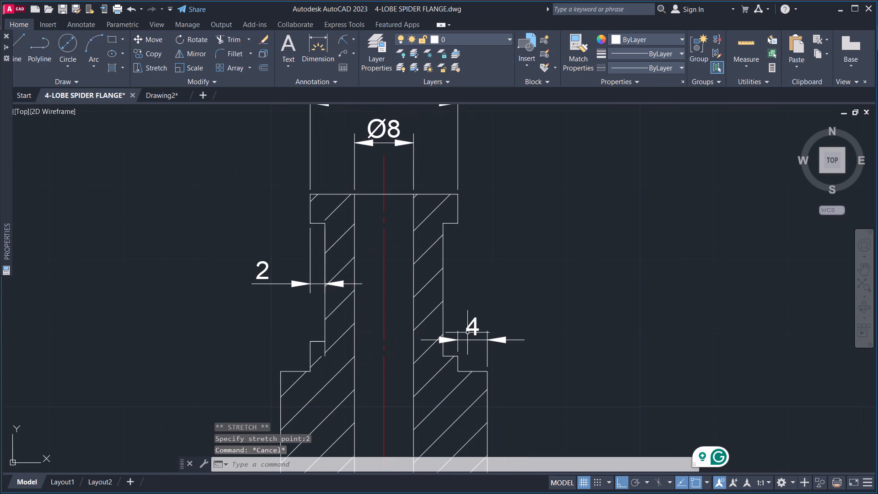
{"action": "scroll", "coordinate": [456, 350], "scroll_direction": "up", "scroll_amount": 3}
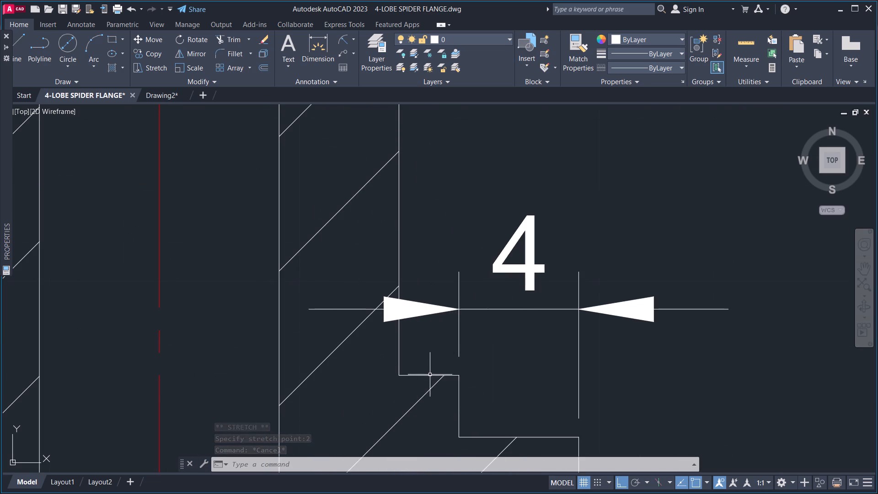
{"action": "left_click", "coordinate": [429, 374]}
{"action": "left_click", "coordinate": [425, 376]}
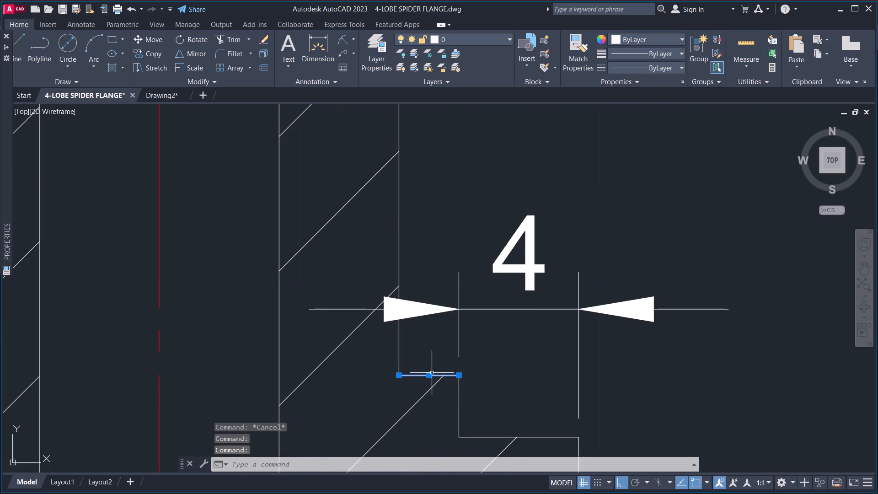
{"action": "left_click", "coordinate": [430, 376]}
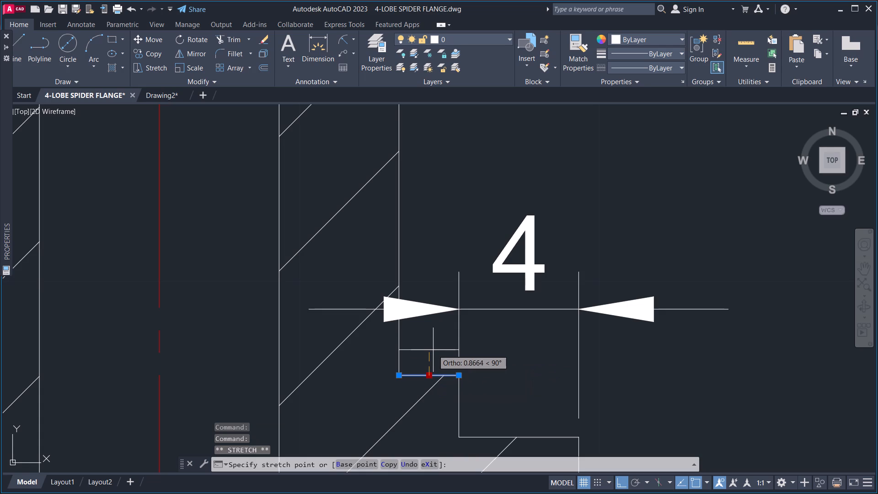
{"action": "key", "text": "2"}
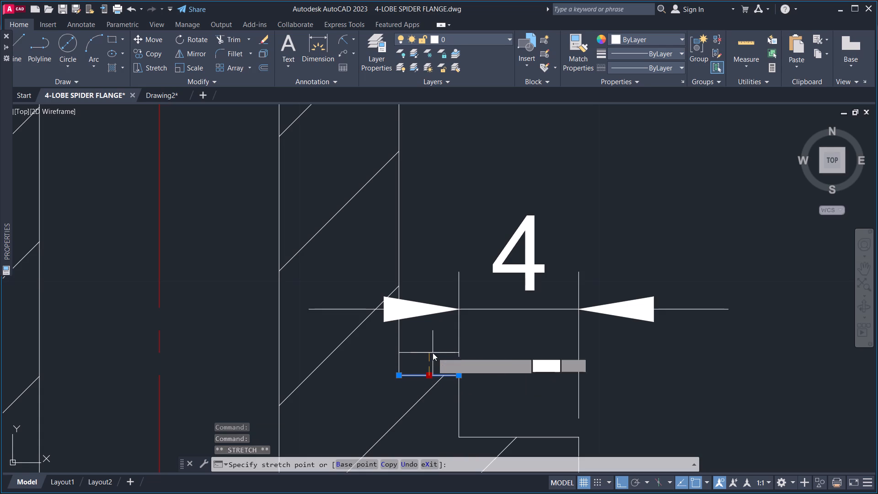
{"action": "key", "text": "Return"}
{"action": "key", "text": "Escape"}
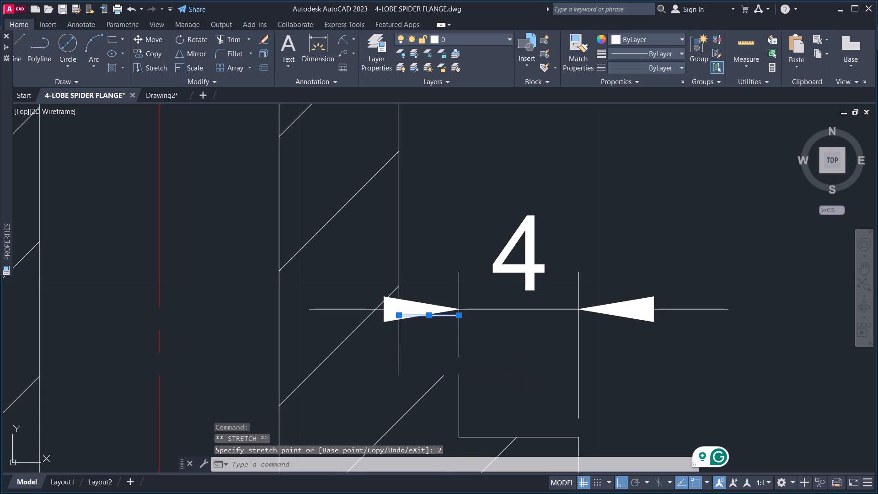
Delete the horizontal 4 dimension above the small step at the neck's lower right.
{"action": "left_click_drag", "start_coordinate": [620, 354], "coordinate": [616, 343]}
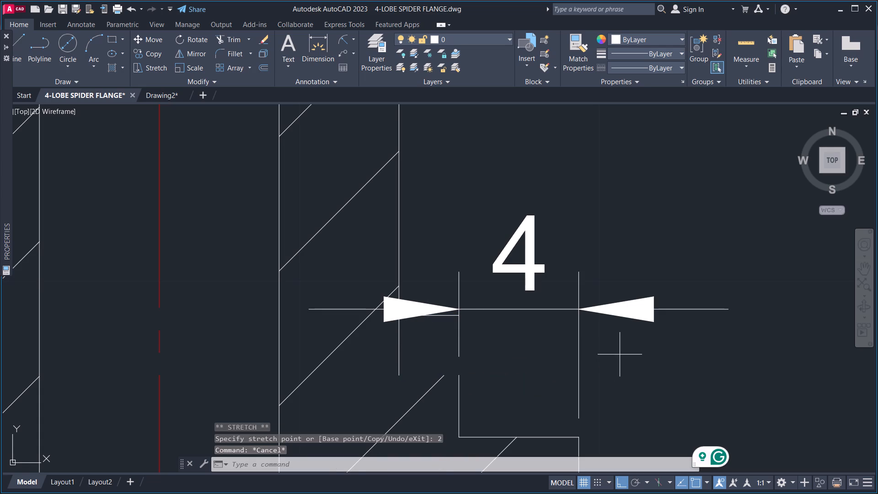
{"action": "left_click", "coordinate": [546, 265]}
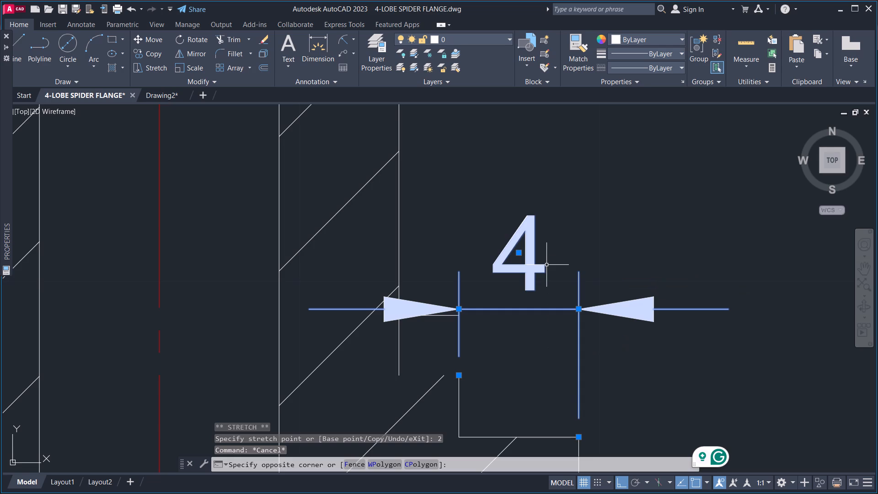
{"action": "key", "text": "Delete"}
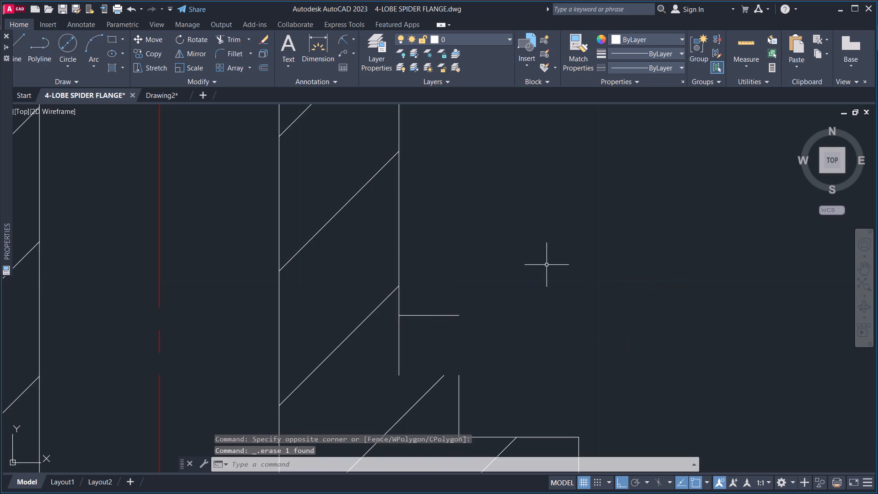
Extend the right small step's outer side up to its raised edge and trim the neck line's leftover below that edge.
{"action": "middle_click_drag", "start_coordinate": [538, 334], "coordinate": [559, 308]}
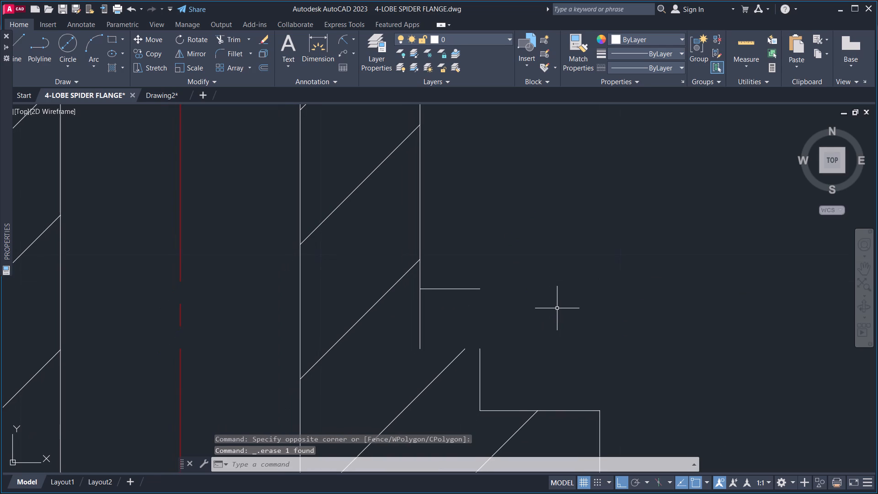
{"action": "key", "text": "e"}
{"action": "key", "text": "x"}
{"action": "key", "text": "space"}
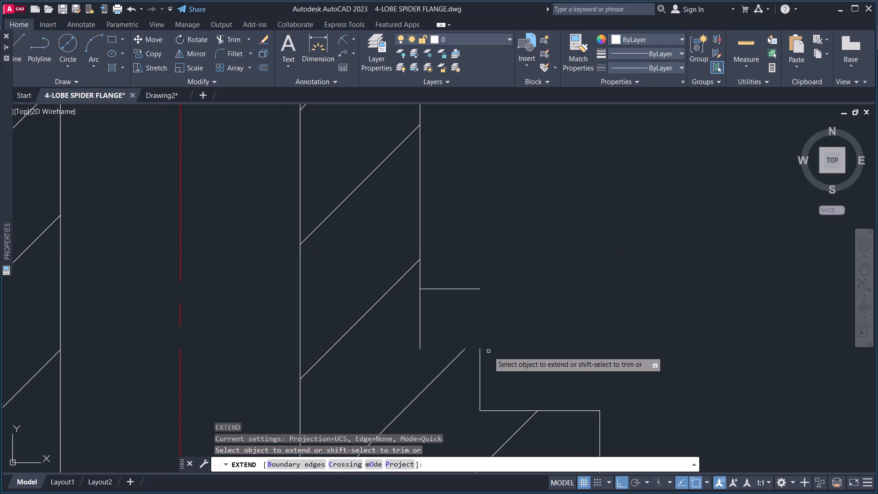
{"action": "left_click", "coordinate": [482, 354]}
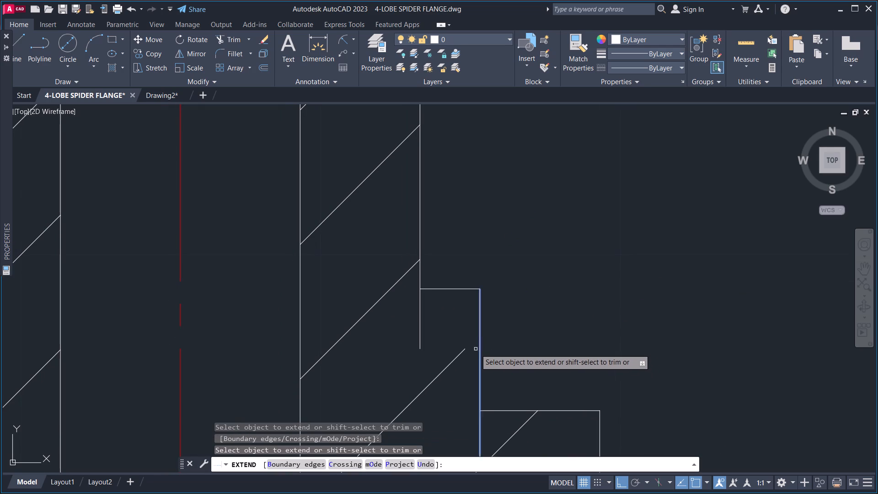
{"action": "left_click", "coordinate": [421, 329], "text": "shift"}
Trim the leftover neck line below the raised top edge of the small step at the neck's lower left.
{"action": "scroll", "coordinate": [343, 282], "scroll_direction": "down", "scroll_amount": 3}
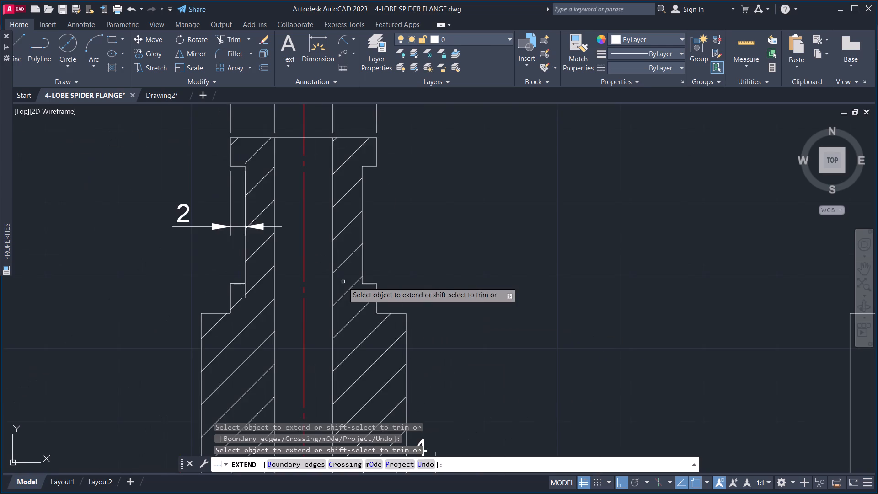
{"action": "middle_click_drag", "start_coordinate": [360, 282], "coordinate": [530, 294]}
{"action": "scroll", "coordinate": [416, 306], "scroll_direction": "up", "scroll_amount": 4}
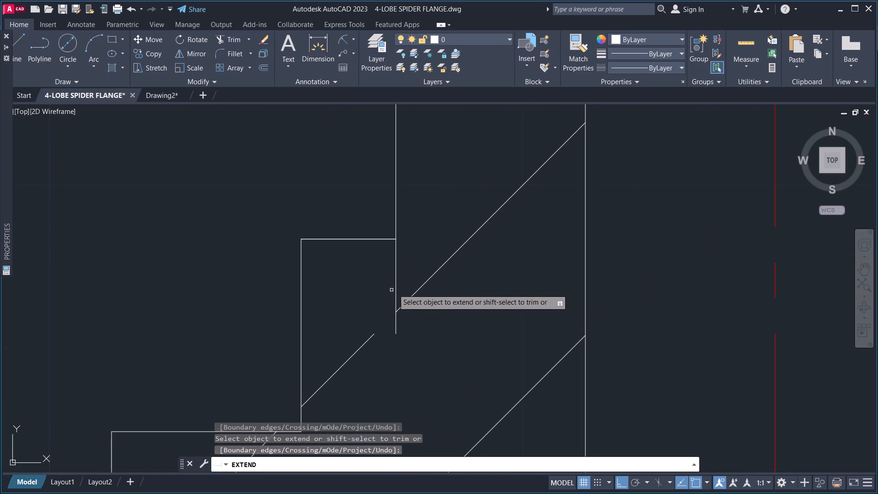
{"action": "left_click", "coordinate": [394, 287], "text": "shift"}
{"action": "left_click", "coordinate": [395, 322], "text": "shift"}
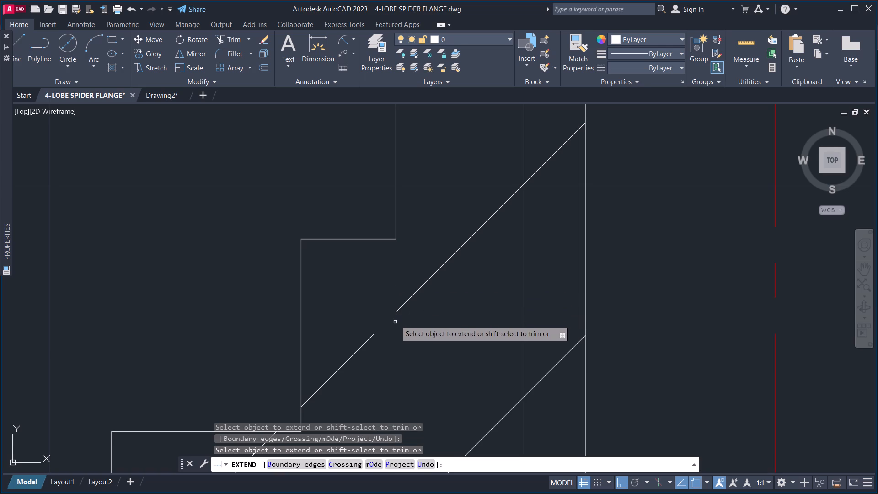
{"action": "scroll", "coordinate": [415, 259], "scroll_direction": "down", "scroll_amount": 3}
{"action": "middle_click_drag", "start_coordinate": [422, 252], "coordinate": [396, 277]}
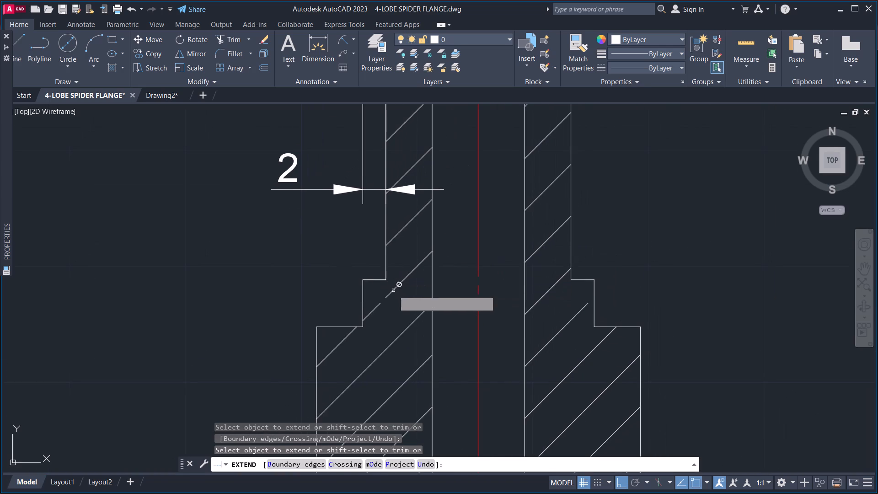
{"action": "scroll", "coordinate": [393, 290], "scroll_direction": "down", "scroll_amount": 1}
{"action": "middle_click_drag", "start_coordinate": [412, 277], "coordinate": [390, 310]}
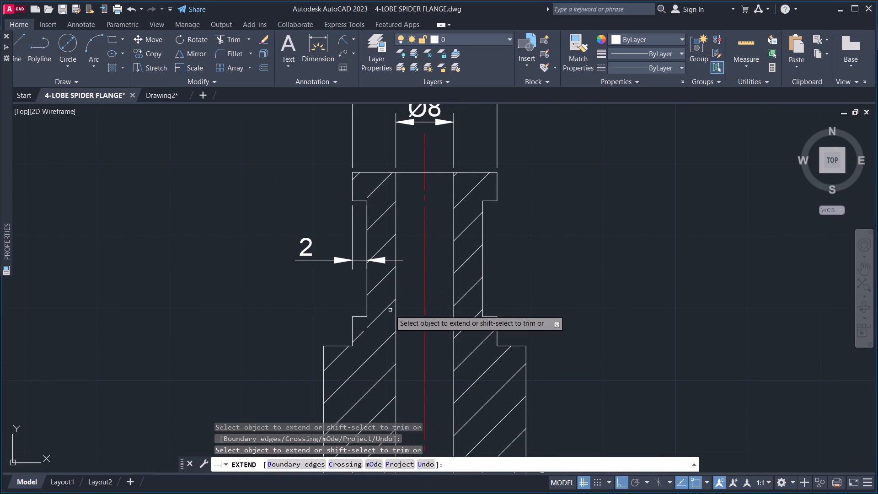
{"action": "key", "text": "Escape"}
Examine the corrected front section's steps and existing dimensions against the side view.
{"action": "scroll", "coordinate": [352, 252], "scroll_direction": "up", "scroll_amount": 2}
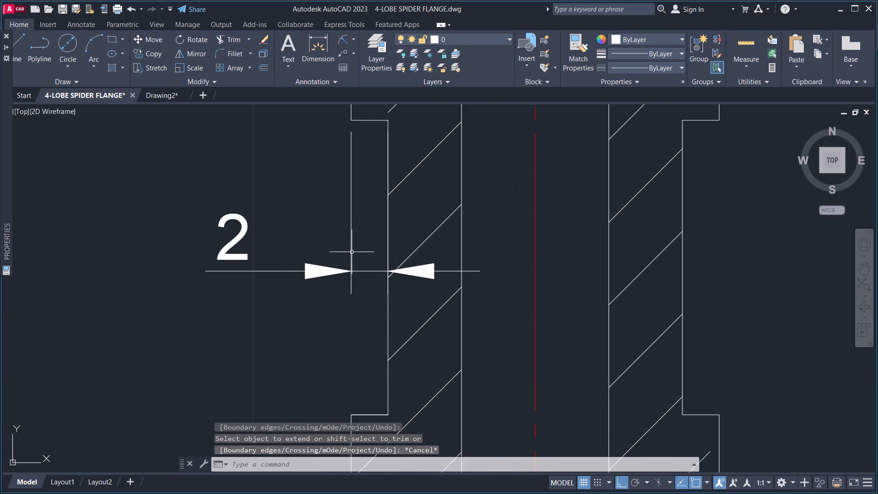
{"action": "scroll", "coordinate": [346, 268], "scroll_direction": "down", "scroll_amount": 3}
{"action": "middle_click_drag", "start_coordinate": [365, 285], "coordinate": [410, 250]}
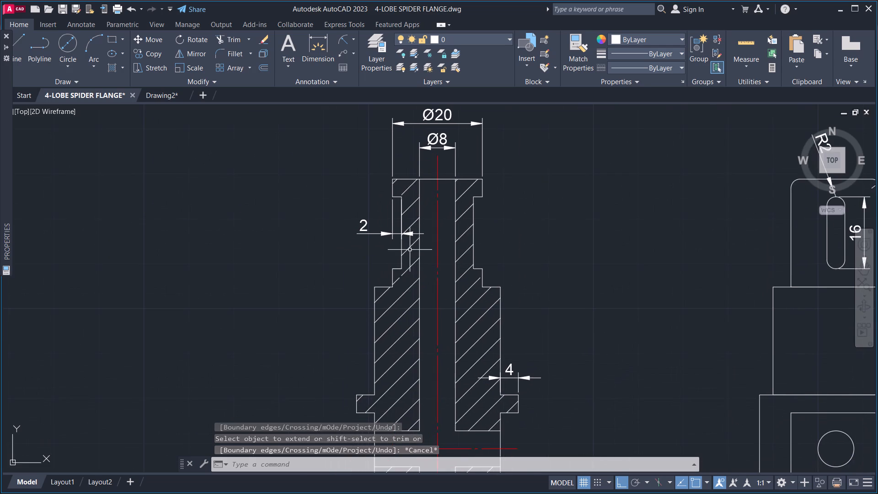
{"action": "middle_click_drag", "start_coordinate": [491, 337], "coordinate": [464, 244]}
{"action": "middle_click_drag", "start_coordinate": [501, 342], "coordinate": [449, 322]}
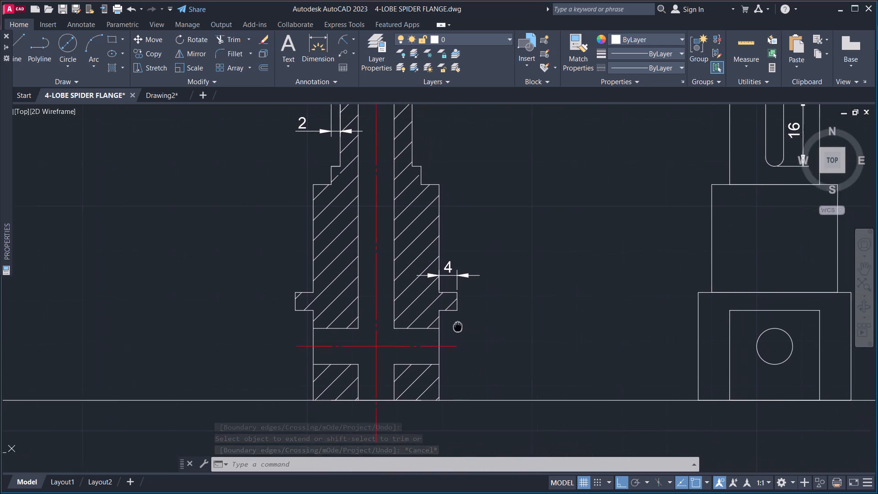
{"action": "middle_click_drag", "start_coordinate": [449, 322], "coordinate": [438, 322]}
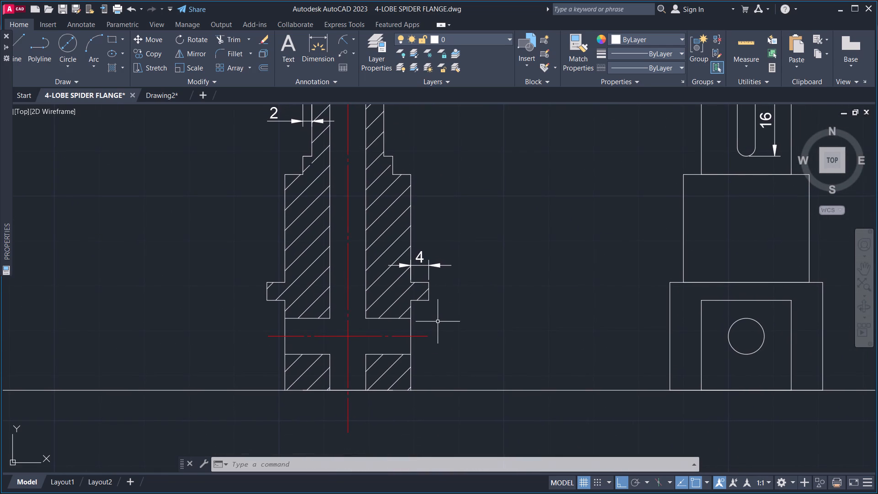
{"action": "middle_click_drag", "start_coordinate": [487, 333], "coordinate": [489, 365]}
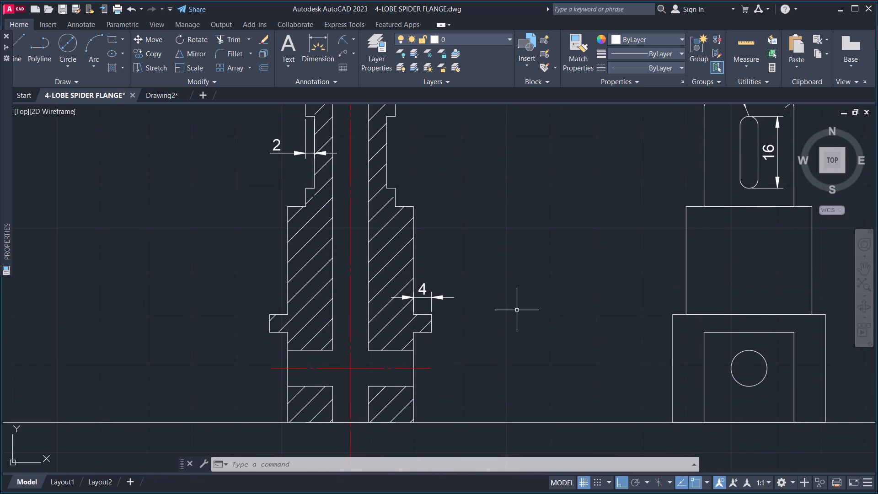
{"action": "middle_click_drag", "start_coordinate": [517, 310], "coordinate": [477, 355]}
{"action": "middle_click_drag", "start_coordinate": [478, 371], "coordinate": [513, 429]}
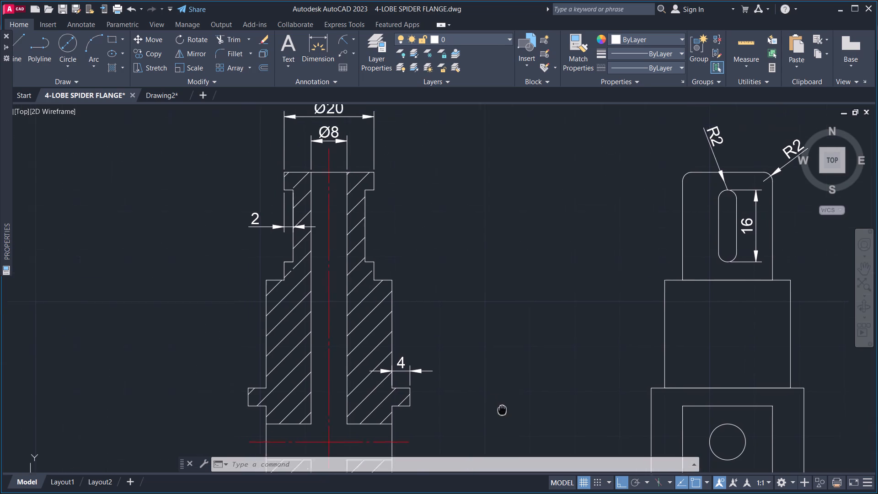
{"action": "middle_click_drag", "start_coordinate": [513, 429], "coordinate": [522, 446]}
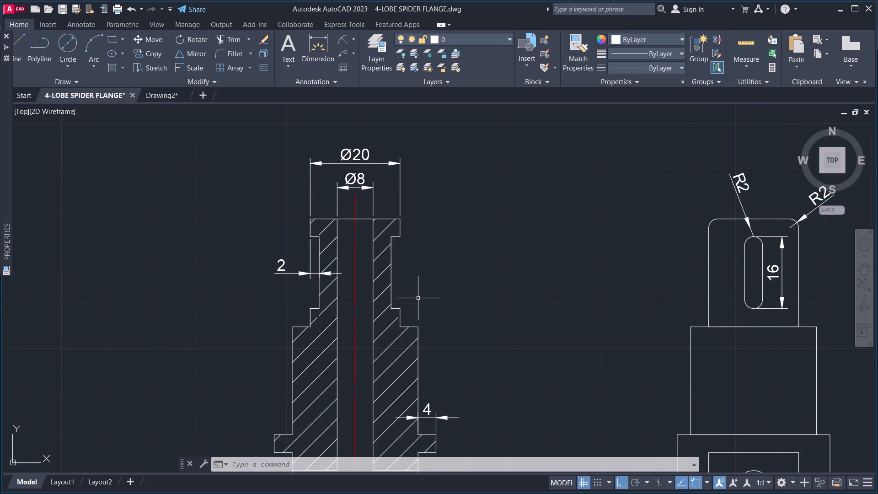
{"action": "middle_click_drag", "start_coordinate": [412, 274], "coordinate": [412, 250]}
{"action": "middle_click_drag", "start_coordinate": [530, 311], "coordinate": [425, 290]}
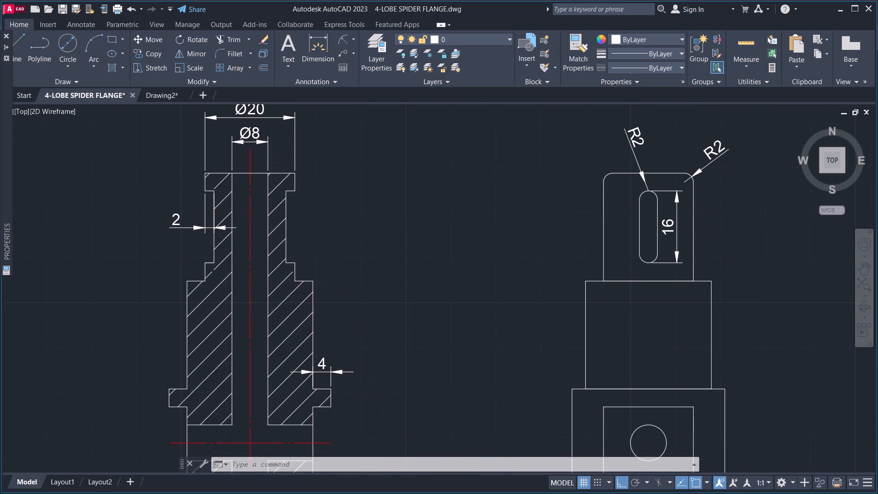
{"action": "middle_click", "coordinate": [429, 307]}
{"action": "scroll", "coordinate": [429, 307], "scroll_direction": "down", "scroll_amount": 1}
{"action": "middle_click_drag", "start_coordinate": [449, 346], "coordinate": [451, 305]}
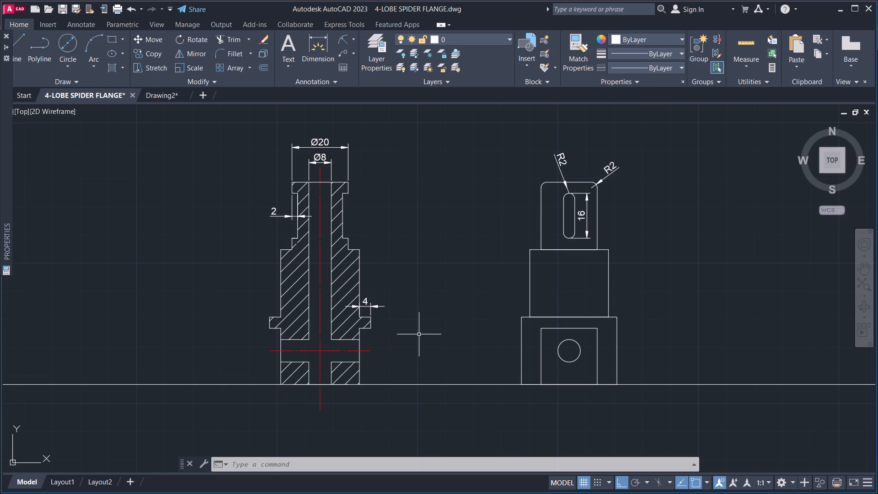
{"action": "middle_click_drag", "start_coordinate": [459, 346], "coordinate": [529, 354]}
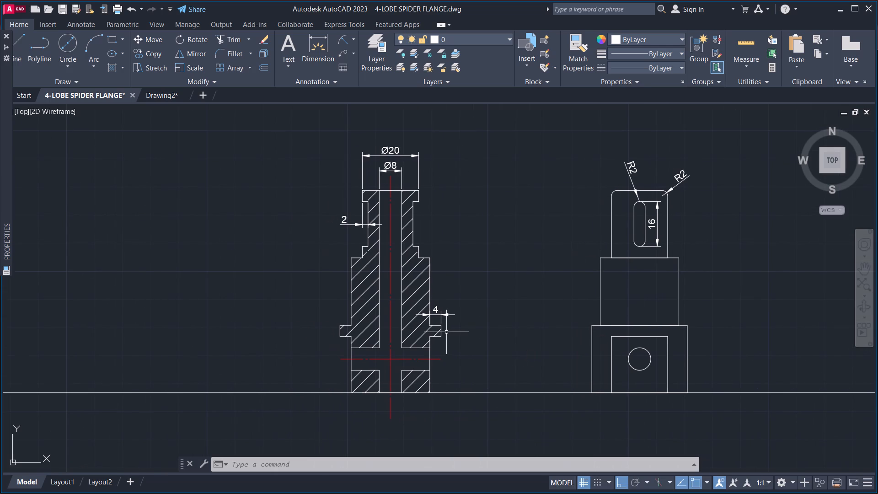
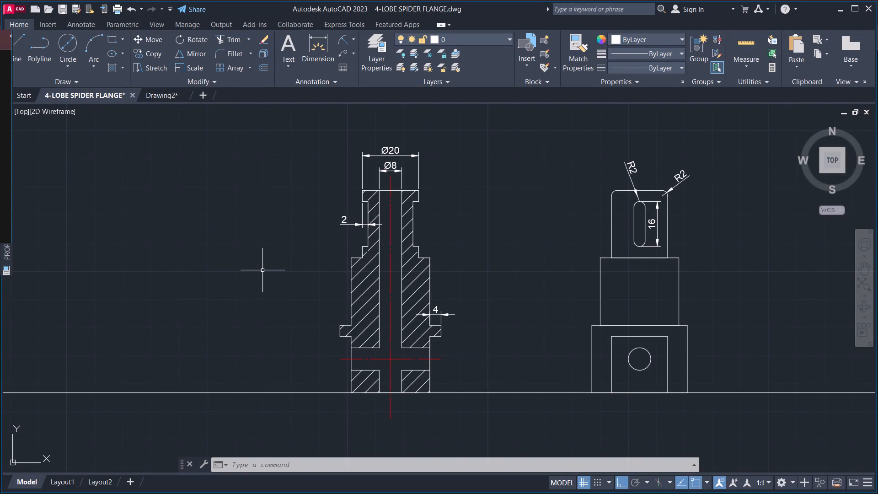
Add a vertical linear dimension for the height of the side view's top section, placed on its left side.
{"action": "middle_click_drag", "start_coordinate": [299, 264], "coordinate": [238, 258]}
{"action": "middle_click_drag", "start_coordinate": [435, 269], "coordinate": [474, 303]}
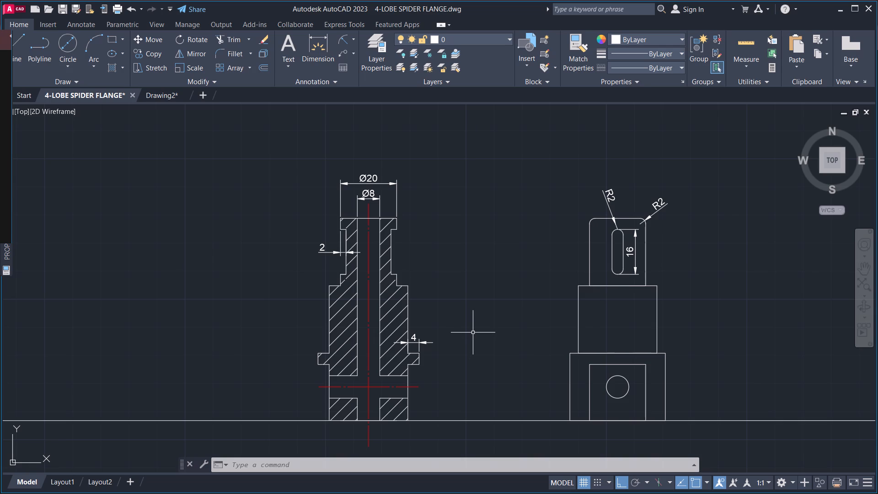
{"action": "middle_click_drag", "start_coordinate": [495, 301], "coordinate": [500, 272]}
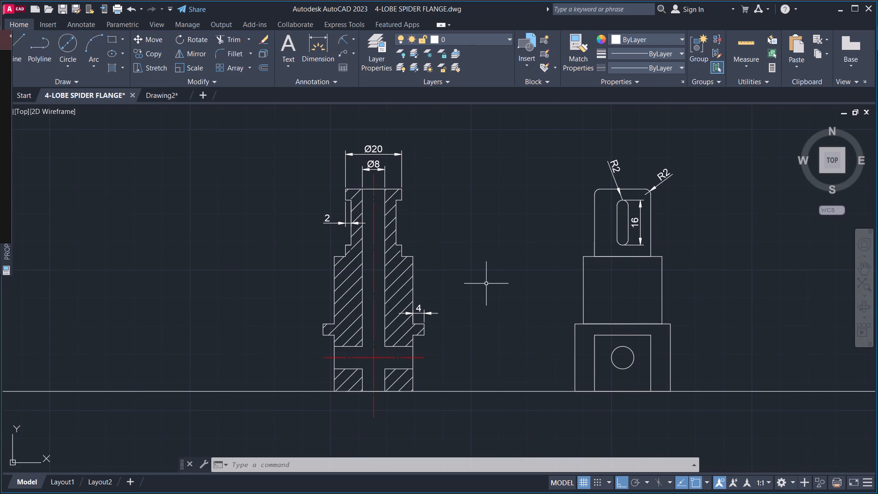
{"action": "middle_click_drag", "start_coordinate": [511, 266], "coordinate": [486, 266]}
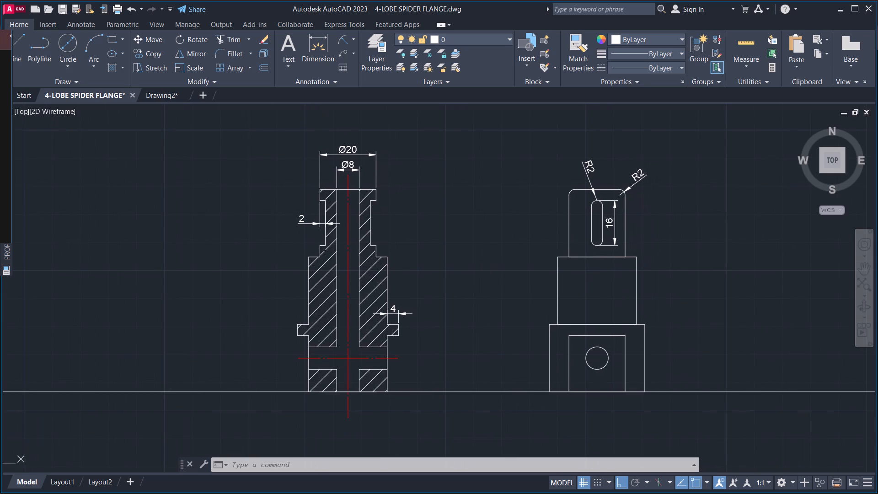
{"action": "key", "text": "d"}
{"action": "key", "text": "l"}
{"action": "key", "text": "i"}
{"action": "key", "text": "space"}
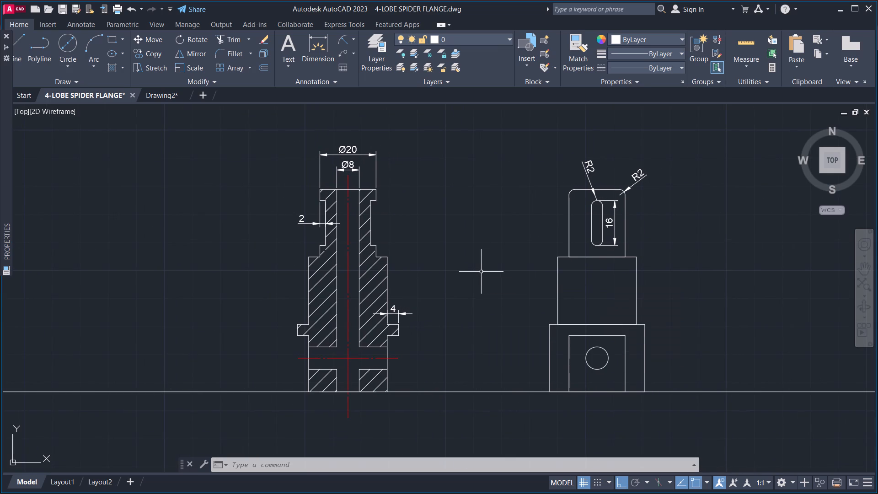
{"action": "left_click", "coordinate": [575, 189]}
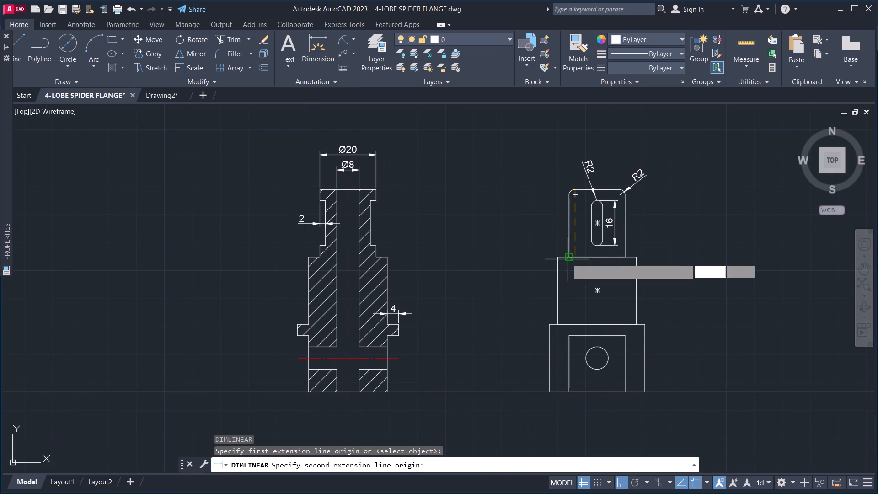
{"action": "left_click", "coordinate": [568, 257]}
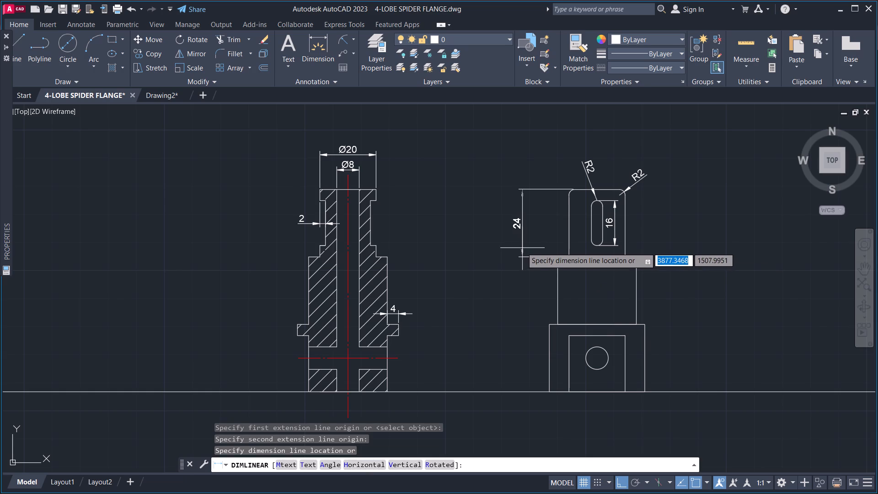
{"action": "left_click", "coordinate": [512, 246]}
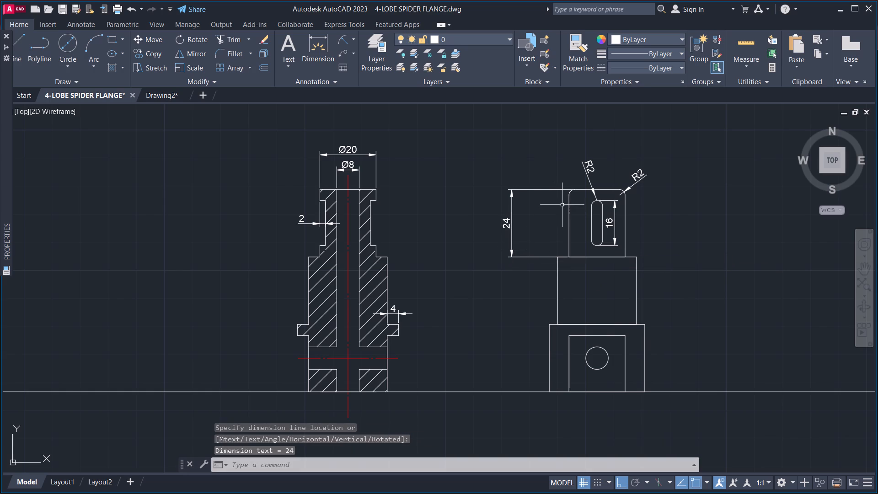
Add vertical linear dimensions for the heights of the side view's middle and bottom sections, aligned with the top section's height dimension.
{"action": "key", "text": "space"}
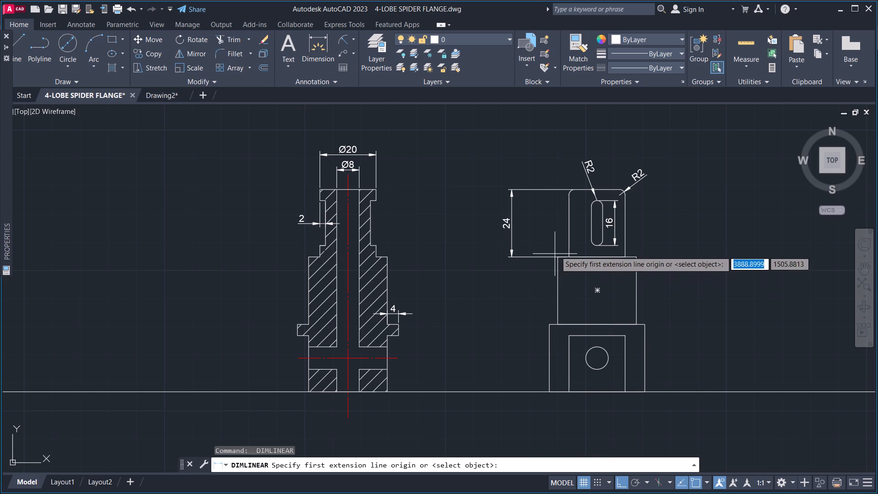
{"action": "left_click", "coordinate": [559, 258]}
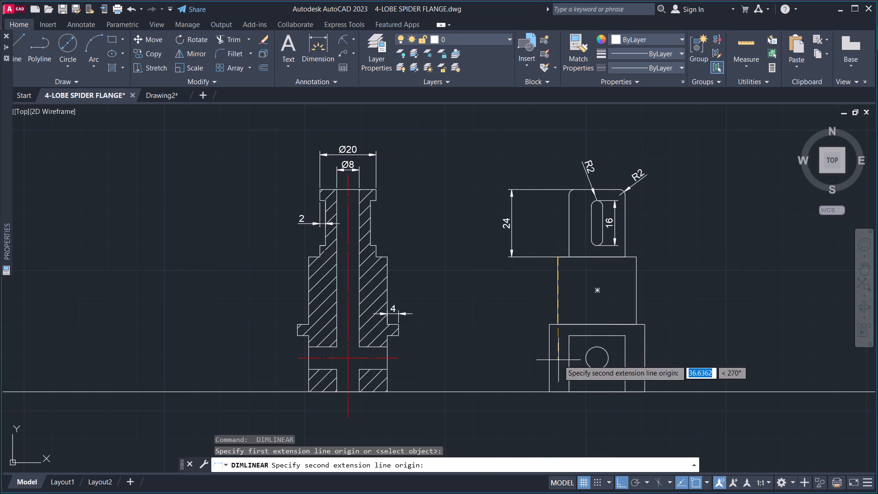
{"action": "left_click", "coordinate": [549, 322]}
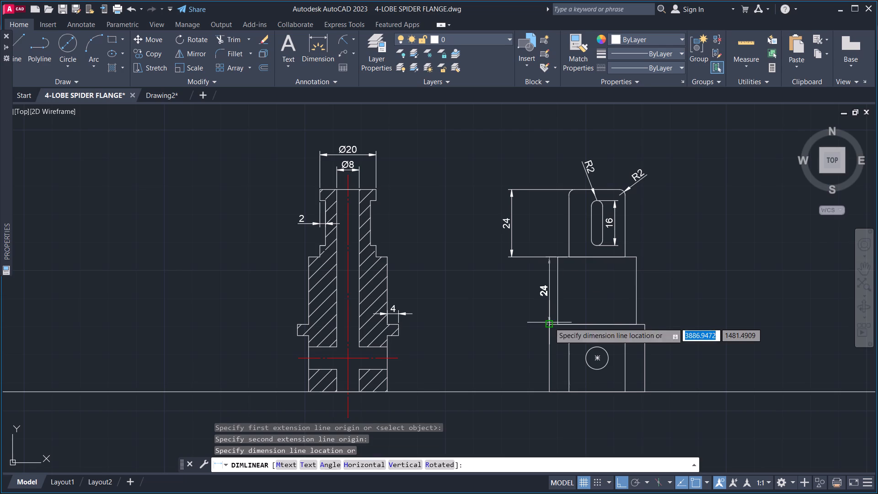
{"action": "left_click", "coordinate": [512, 257]}
{"action": "middle_click_drag", "start_coordinate": [532, 286], "coordinate": [520, 250]}
{"action": "key", "text": "space"}
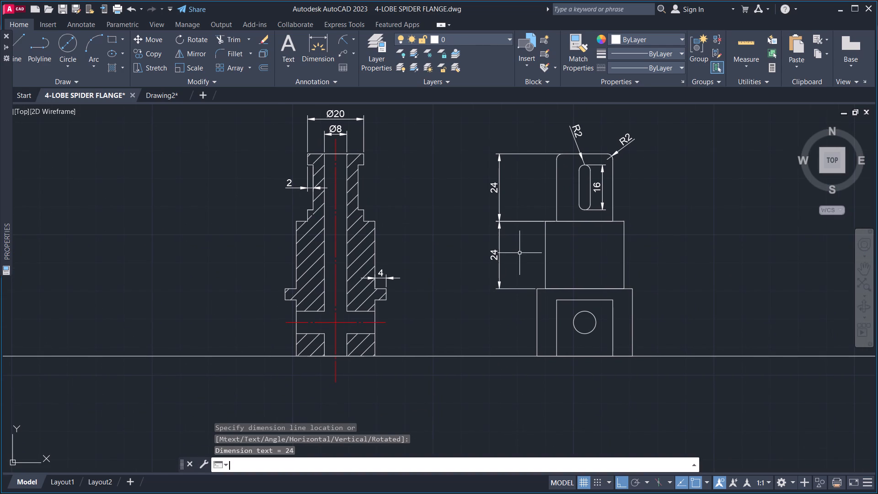
{"action": "left_click", "coordinate": [536, 289]}
{"action": "left_click", "coordinate": [538, 353]}
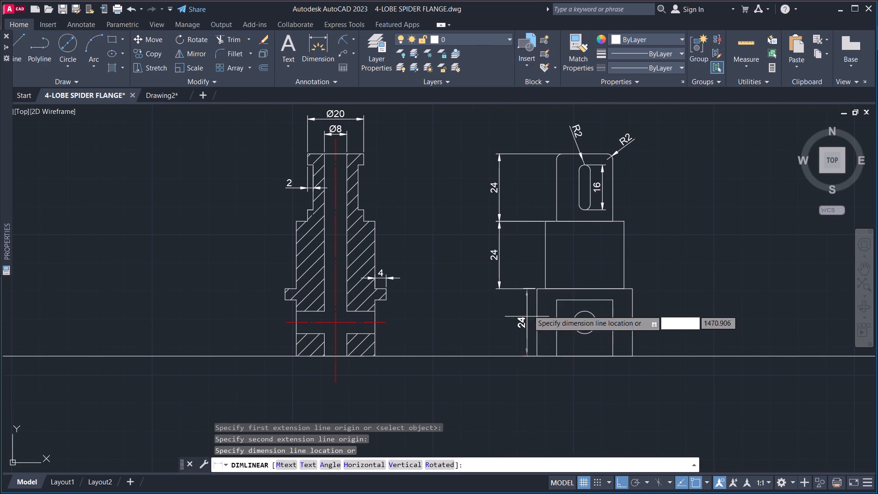
{"action": "left_click", "coordinate": [501, 288]}
{"action": "middle_click_drag", "start_coordinate": [515, 270], "coordinate": [505, 268]}
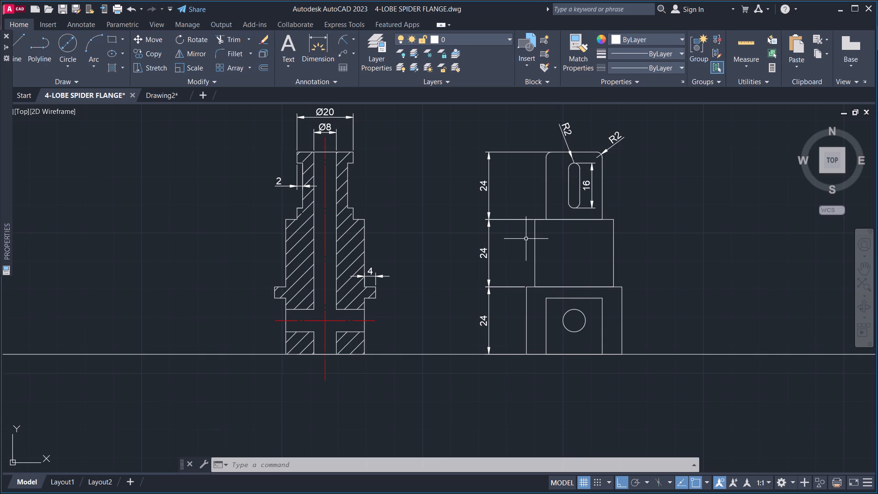
Dimension the vertical offset between the bottom section's top edge and the inner rectangle's top edge, to the right of the side view.
{"action": "key", "text": "d"}
{"action": "key", "text": "l"}
{"action": "key", "text": "i"}
{"action": "key", "text": "space"}
{"action": "scroll", "coordinate": [619, 292], "scroll_direction": "up", "scroll_amount": 2}
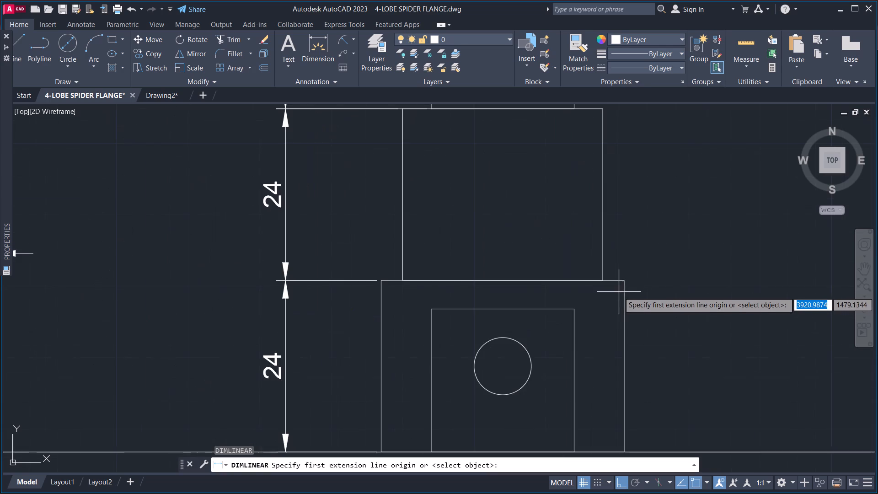
{"action": "scroll", "coordinate": [626, 282], "scroll_direction": "up", "scroll_amount": 2}
{"action": "left_click", "coordinate": [618, 279]}
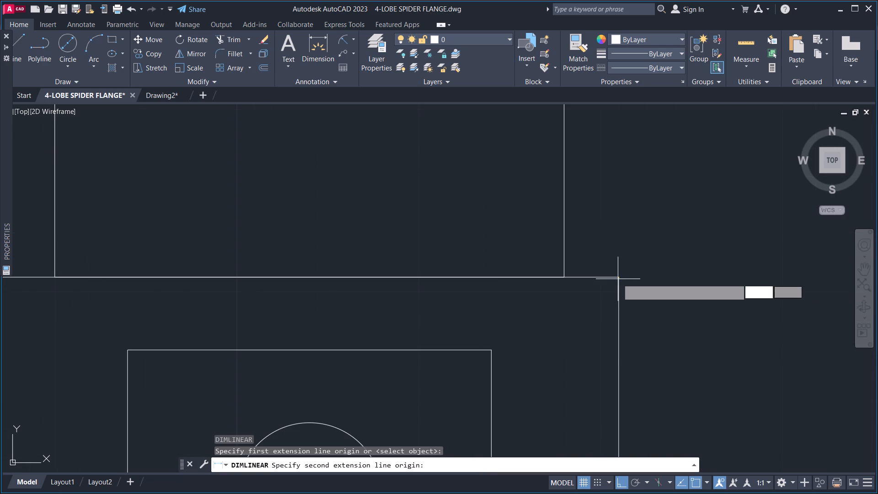
{"action": "left_click", "coordinate": [490, 349]}
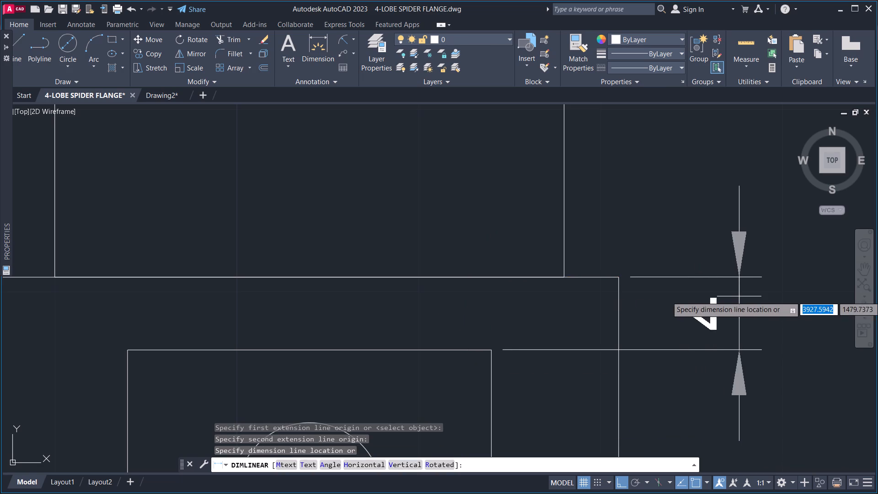
{"action": "left_click", "coordinate": [739, 296]}
{"action": "scroll", "coordinate": [686, 248], "scroll_direction": "down", "scroll_amount": 3}
{"action": "middle_click_drag", "start_coordinate": [691, 231], "coordinate": [675, 274]}
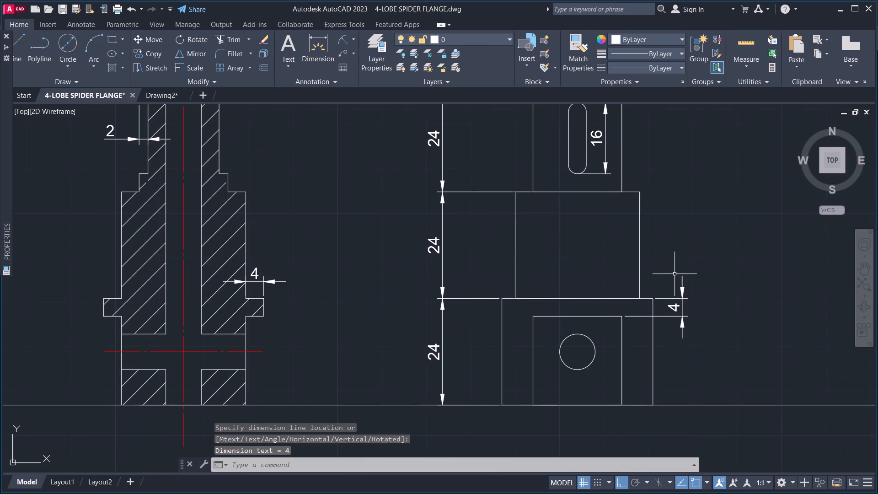
{"action": "key", "text": "Escape"}
{"action": "scroll", "coordinate": [674, 273], "scroll_direction": "down", "scroll_amount": 1}
{"action": "middle_click_drag", "start_coordinate": [669, 234], "coordinate": [623, 269]}
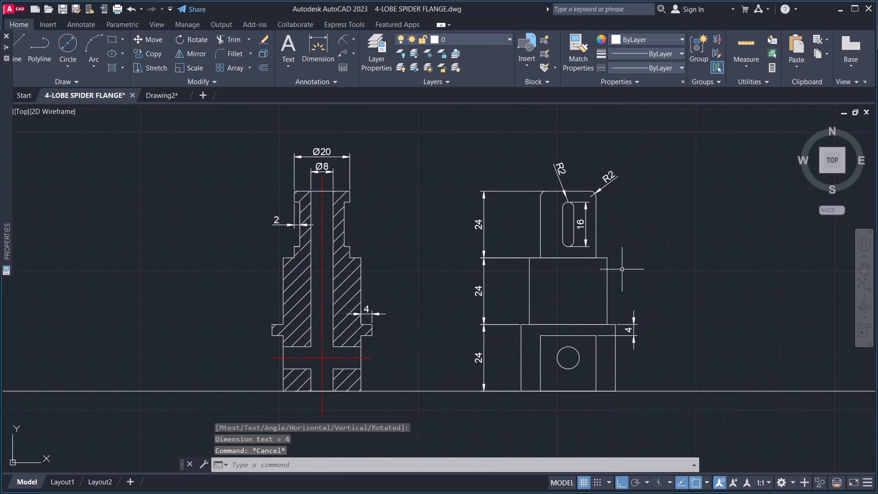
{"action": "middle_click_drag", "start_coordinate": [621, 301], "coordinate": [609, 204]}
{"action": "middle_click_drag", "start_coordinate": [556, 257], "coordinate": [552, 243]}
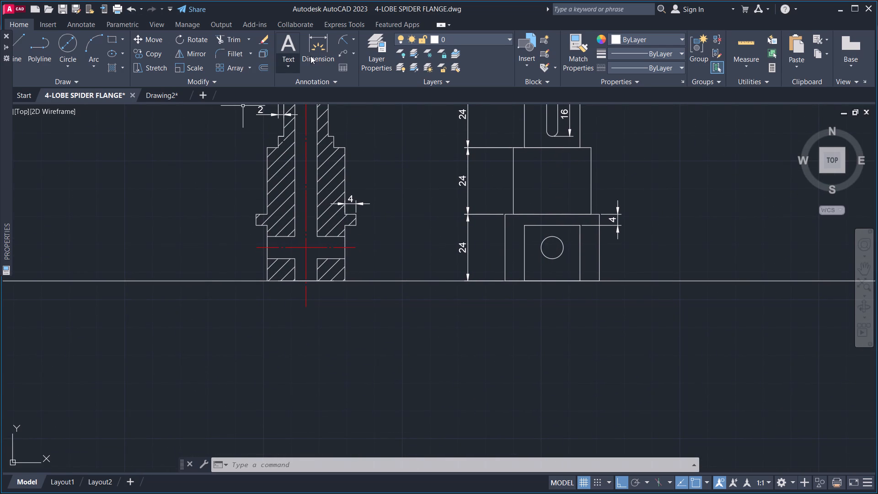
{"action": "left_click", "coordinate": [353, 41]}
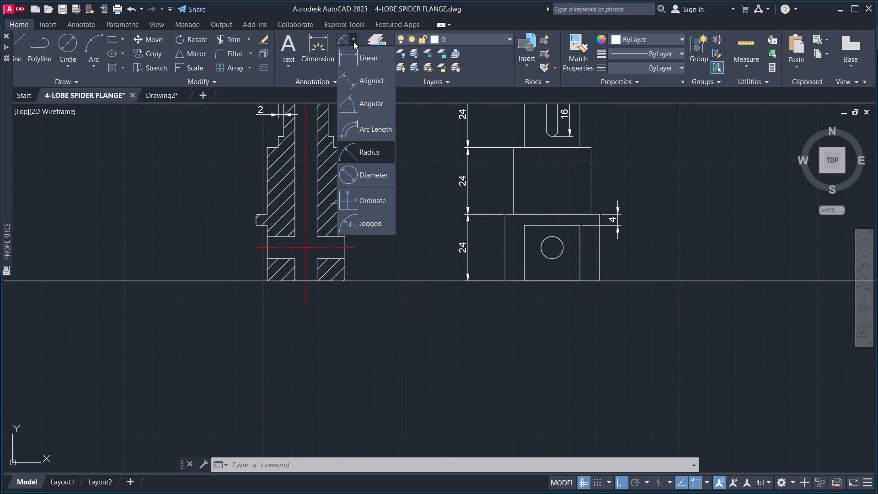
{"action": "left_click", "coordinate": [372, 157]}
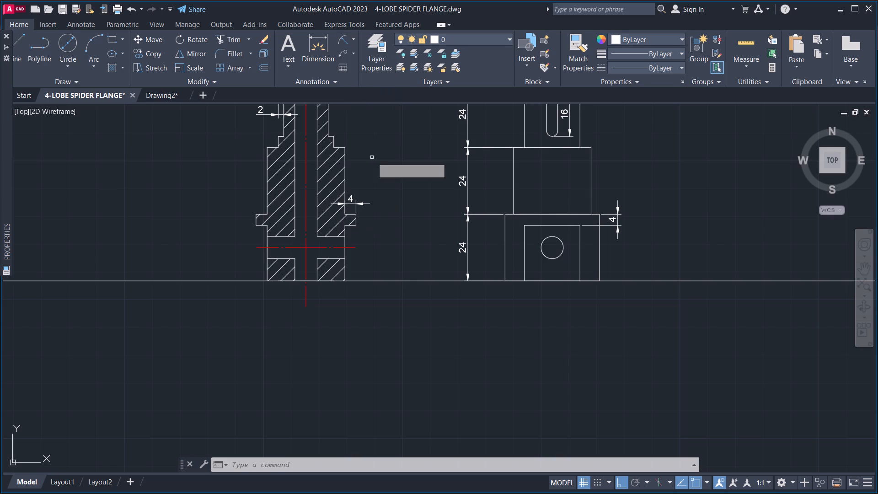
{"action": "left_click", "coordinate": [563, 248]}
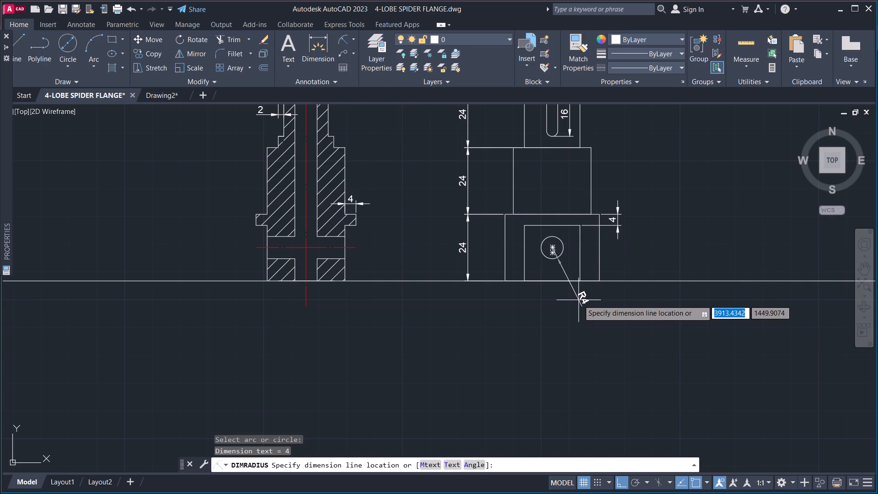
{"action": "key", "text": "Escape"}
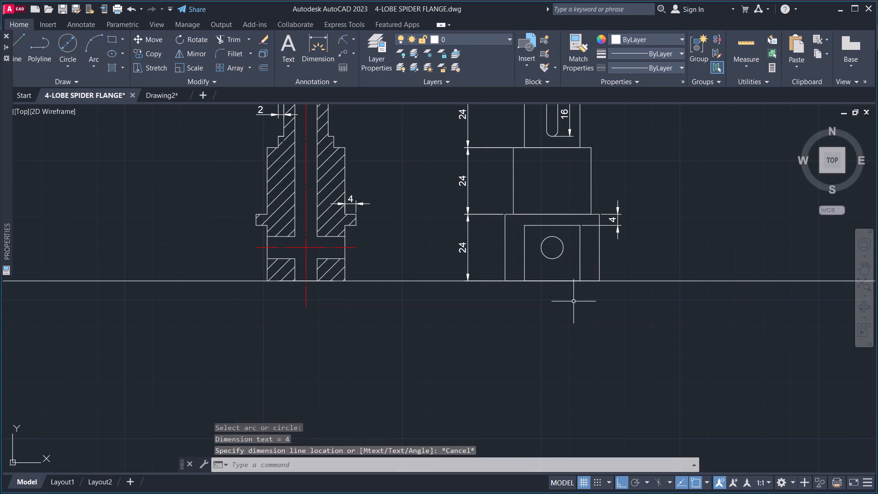
Add a diameter dimension to the circular hole in the side view's bottom section, with its text outside to the lower right.
{"action": "left_click", "coordinate": [353, 42]}
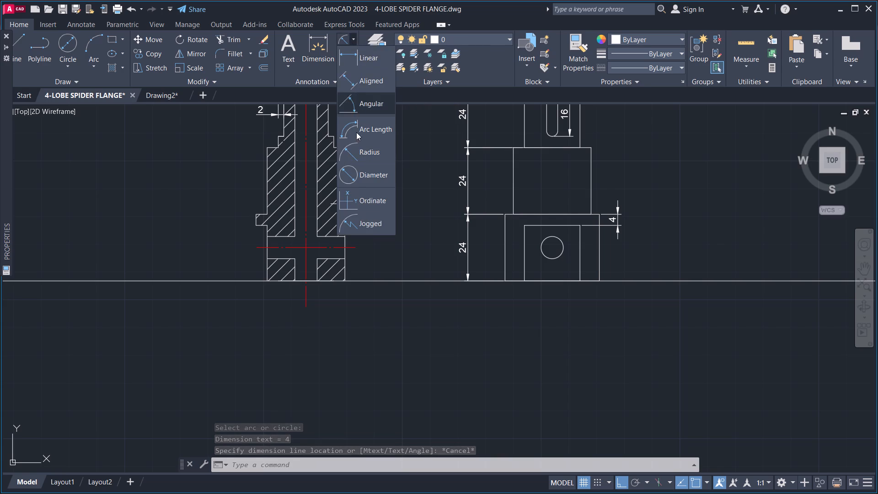
{"action": "left_click", "coordinate": [358, 177]}
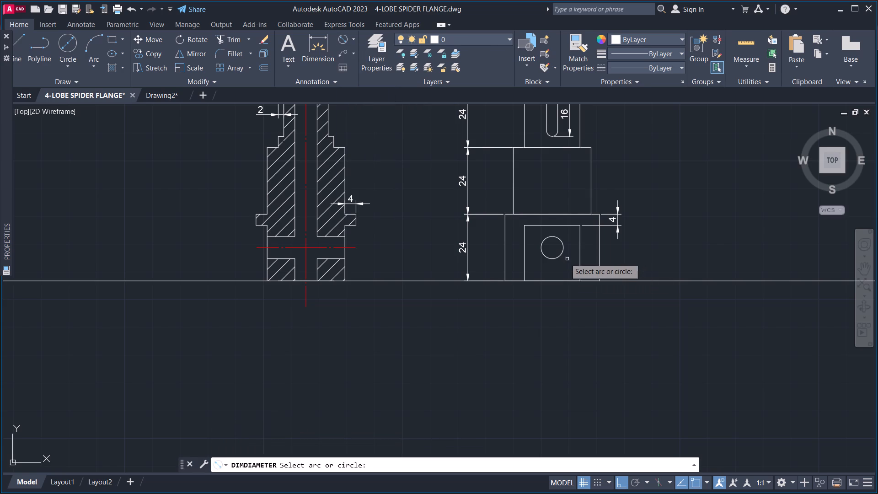
{"action": "left_click", "coordinate": [551, 259]}
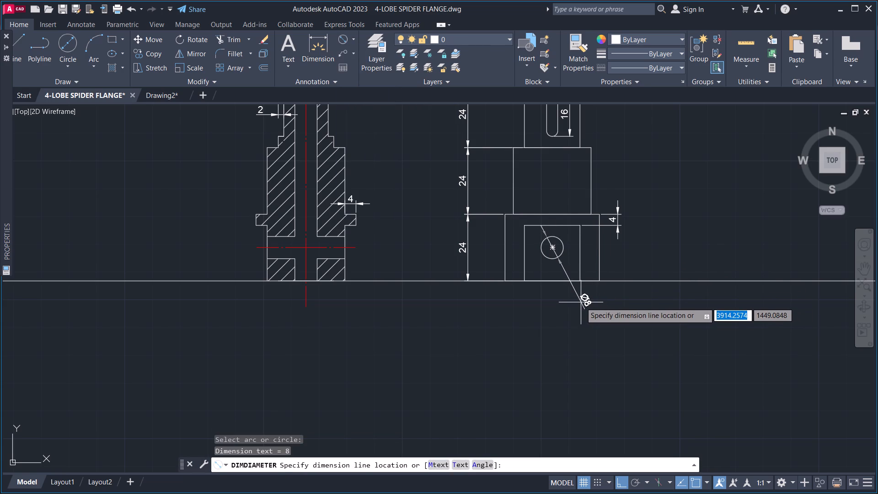
{"action": "left_click", "coordinate": [611, 264]}
{"action": "key", "text": "Escape"}
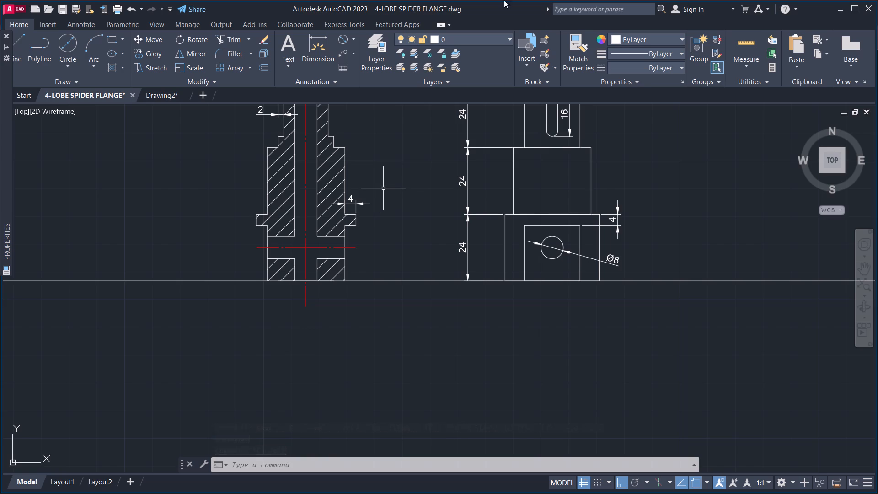
Stretch the three stacked section-height dimensions about 3.3 units horizontally toward the side view.
{"action": "middle_click_drag", "start_coordinate": [422, 265], "coordinate": [485, 298]}
{"action": "middle_click_drag", "start_coordinate": [481, 252], "coordinate": [453, 294]}
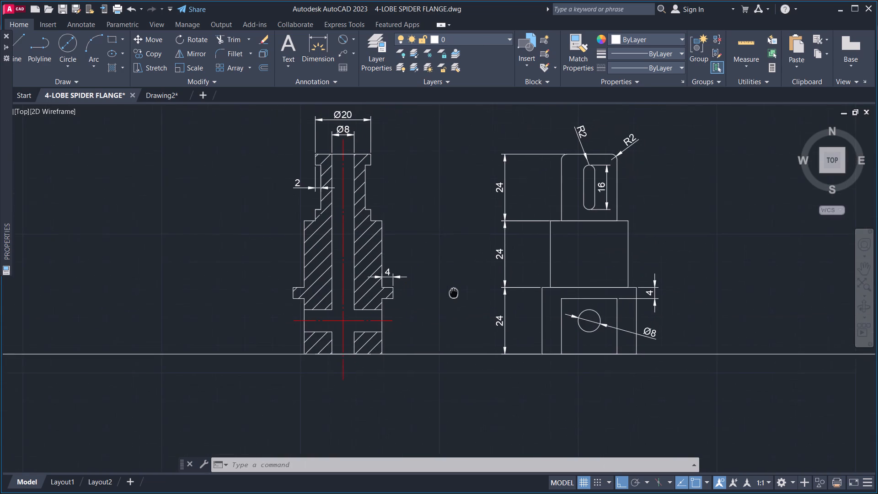
{"action": "middle_click_drag", "start_coordinate": [453, 294], "coordinate": [439, 301]}
{"action": "middle_click_drag", "start_coordinate": [439, 275], "coordinate": [434, 293]}
{"action": "scroll", "coordinate": [439, 278], "scroll_direction": "down", "scroll_amount": 1}
{"action": "scroll", "coordinate": [404, 290], "scroll_direction": "up", "scroll_amount": 2}
{"action": "scroll", "coordinate": [411, 285], "scroll_direction": "down", "scroll_amount": 1}
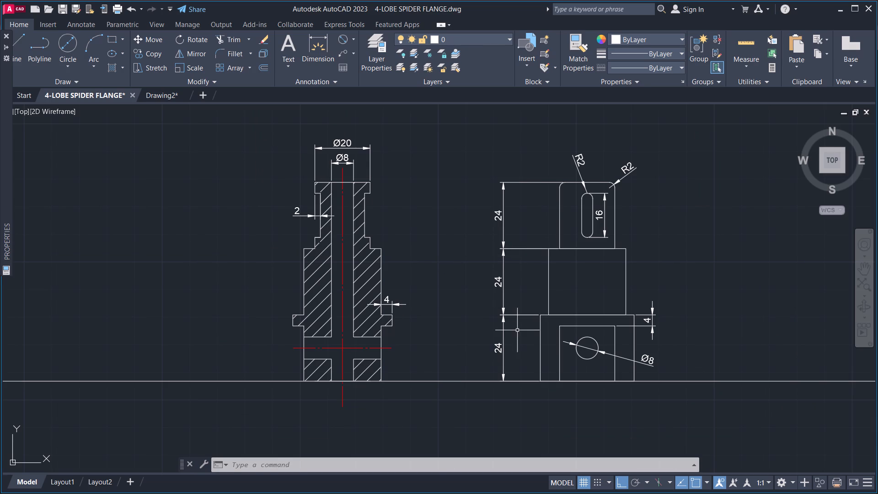
{"action": "left_click_drag", "start_coordinate": [517, 330], "coordinate": [518, 325]}
{"action": "left_click", "coordinate": [486, 213]}
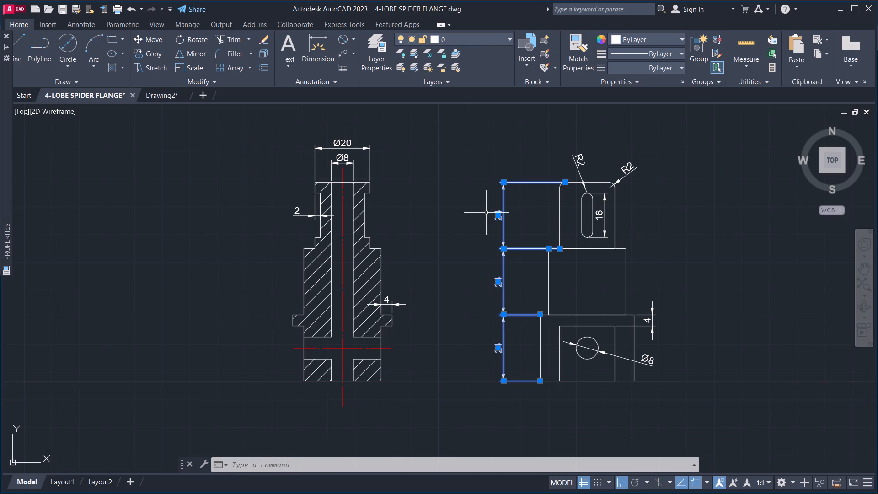
{"action": "key", "text": "s"}
{"action": "key", "text": "space"}
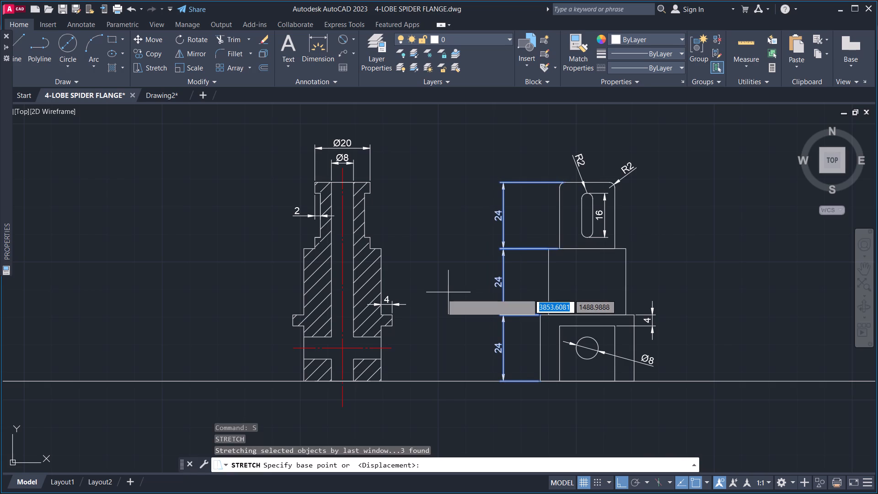
{"action": "left_click", "coordinate": [483, 267]}
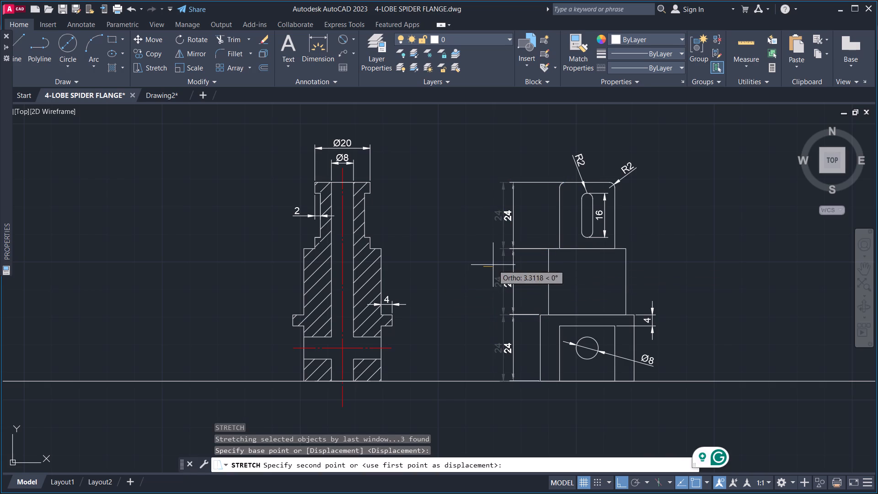
{"action": "left_click", "coordinate": [498, 265]}
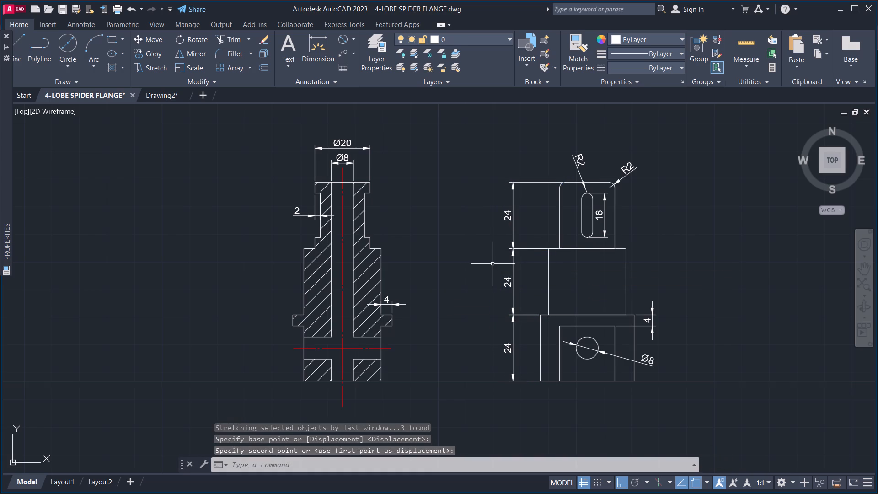
{"action": "middle_click_drag", "start_coordinate": [444, 271], "coordinate": [426, 259]}
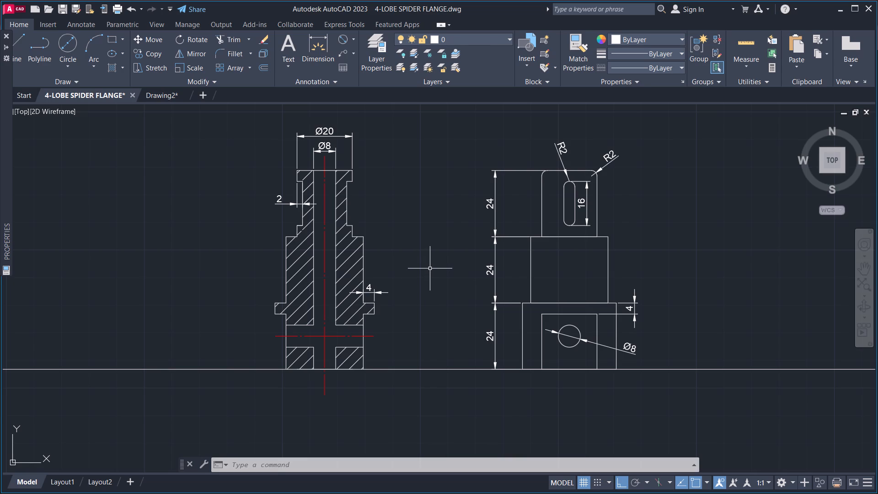
Add a horizontal linear dimension to the shoulder step between the upper neck's lower collar and the main body, on the section view's right side.
{"action": "key", "text": "d"}
{"action": "key", "text": "l"}
{"action": "key", "text": "i"}
{"action": "key", "text": "space"}
{"action": "scroll", "coordinate": [358, 236], "scroll_direction": "up", "scroll_amount": 3}
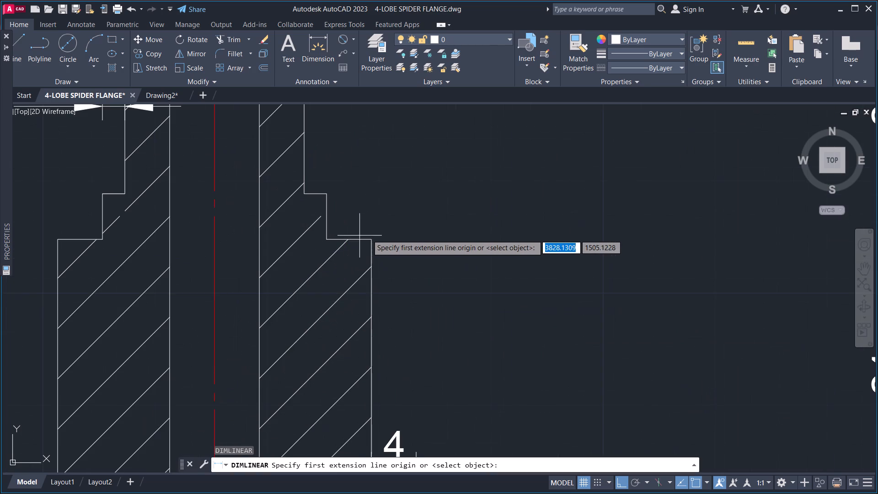
{"action": "left_click", "coordinate": [369, 239]}
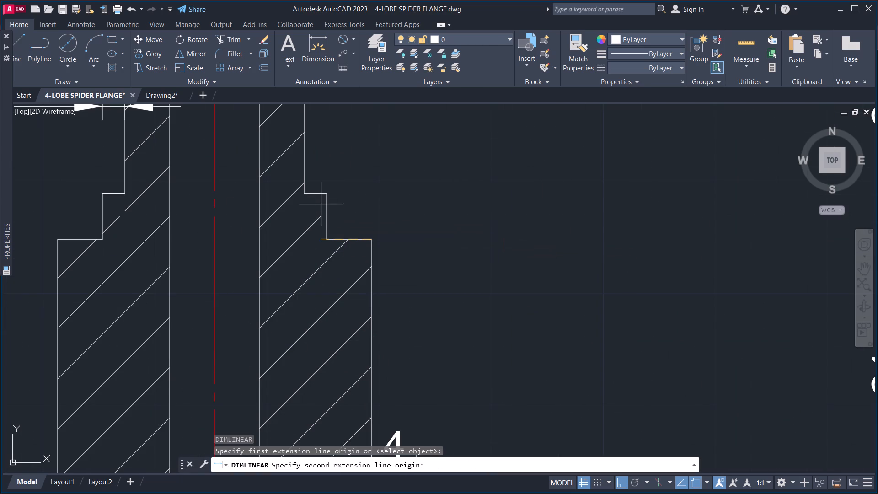
{"action": "left_click", "coordinate": [325, 196]}
{"action": "middle_click_drag", "start_coordinate": [391, 188], "coordinate": [391, 205]}
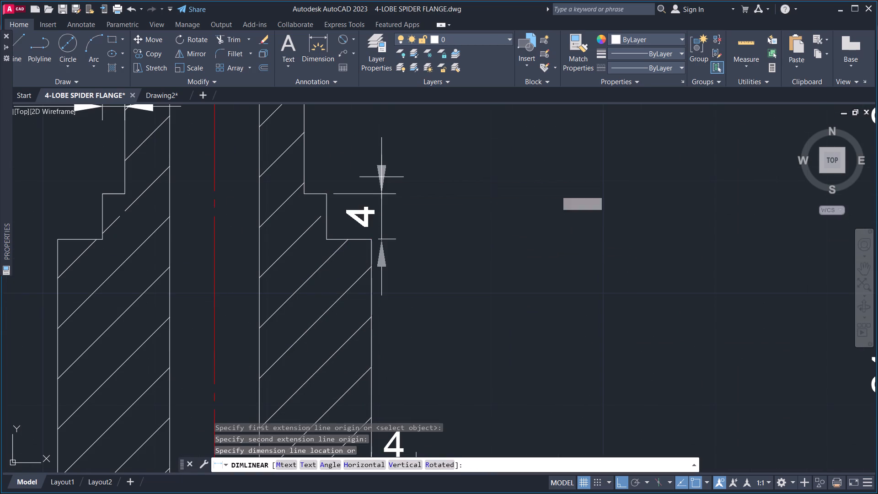
{"action": "middle_click_drag", "start_coordinate": [391, 205], "coordinate": [389, 248]}
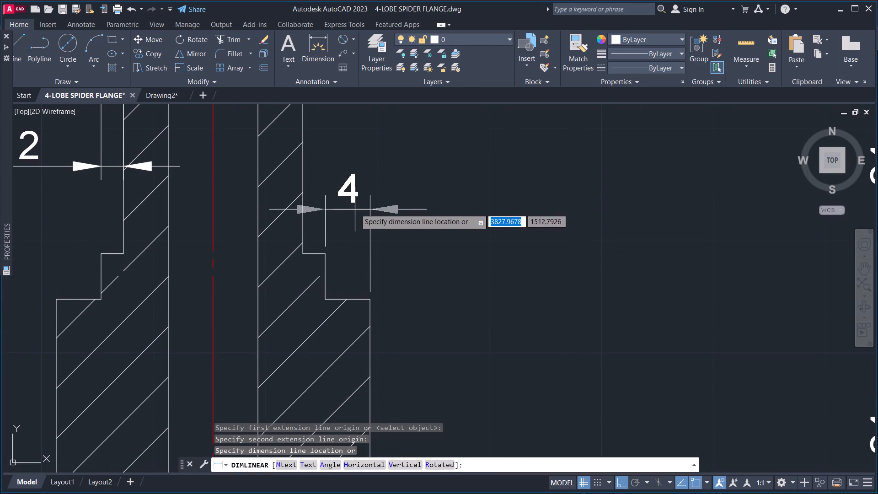
{"action": "left_click", "coordinate": [353, 199]}
{"action": "scroll", "coordinate": [419, 220], "scroll_direction": "down", "scroll_amount": 3}
{"action": "middle_click_drag", "start_coordinate": [449, 237], "coordinate": [430, 258]}
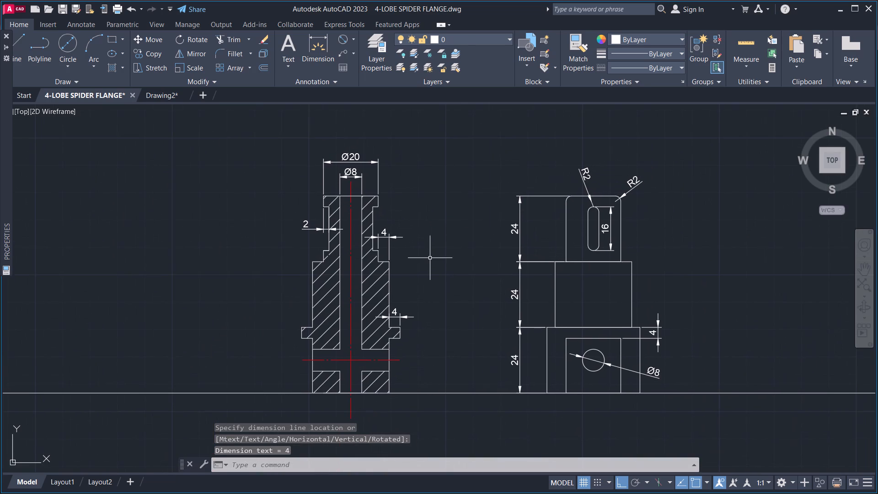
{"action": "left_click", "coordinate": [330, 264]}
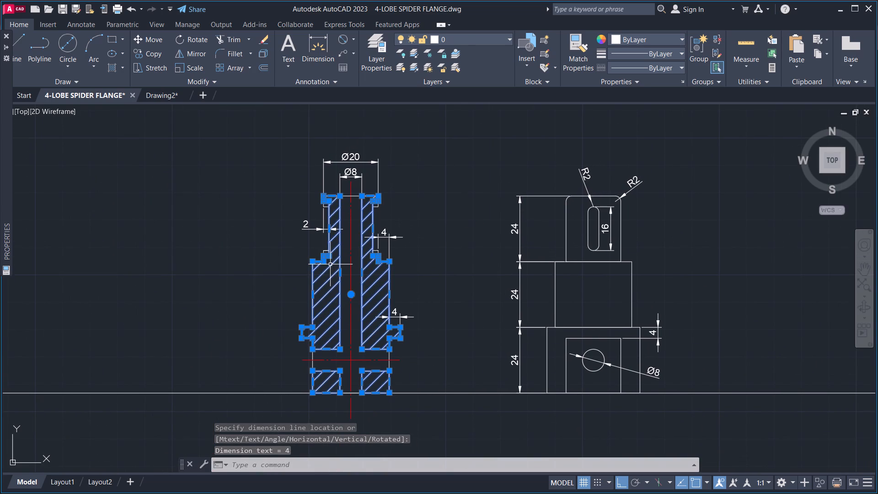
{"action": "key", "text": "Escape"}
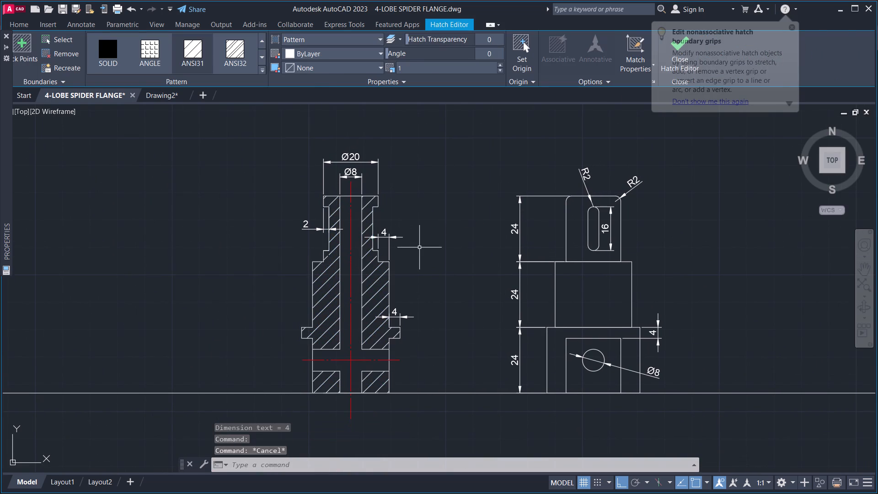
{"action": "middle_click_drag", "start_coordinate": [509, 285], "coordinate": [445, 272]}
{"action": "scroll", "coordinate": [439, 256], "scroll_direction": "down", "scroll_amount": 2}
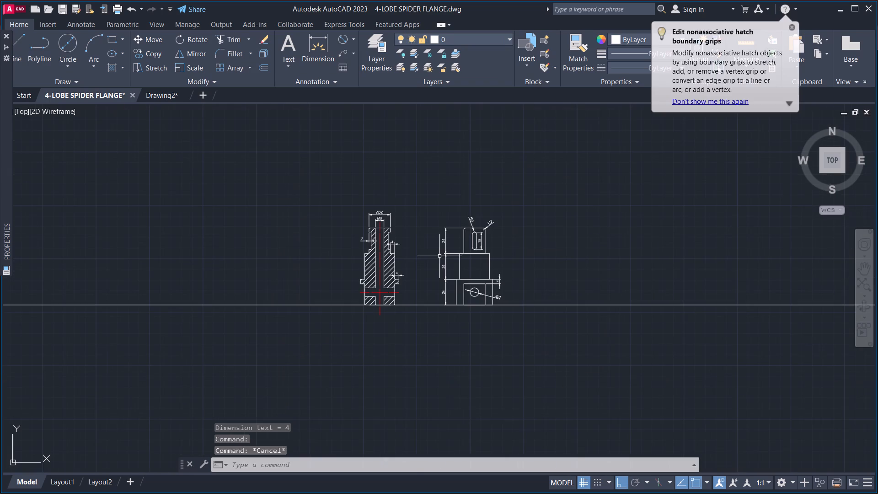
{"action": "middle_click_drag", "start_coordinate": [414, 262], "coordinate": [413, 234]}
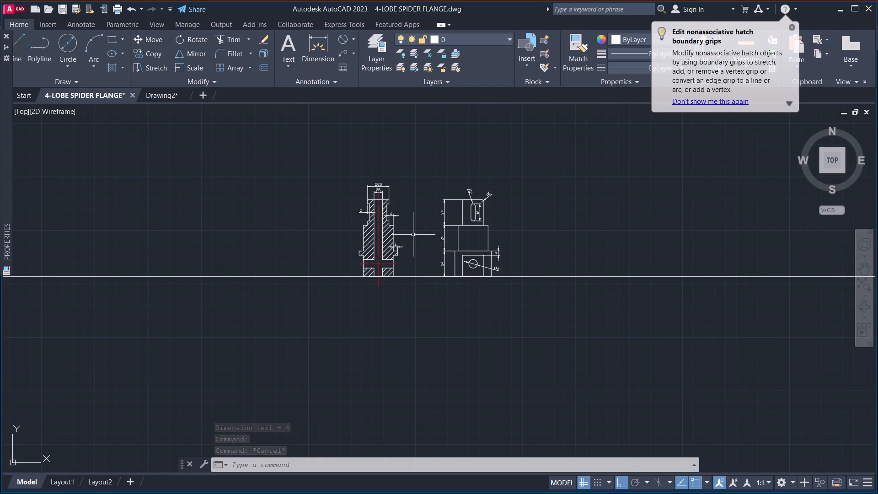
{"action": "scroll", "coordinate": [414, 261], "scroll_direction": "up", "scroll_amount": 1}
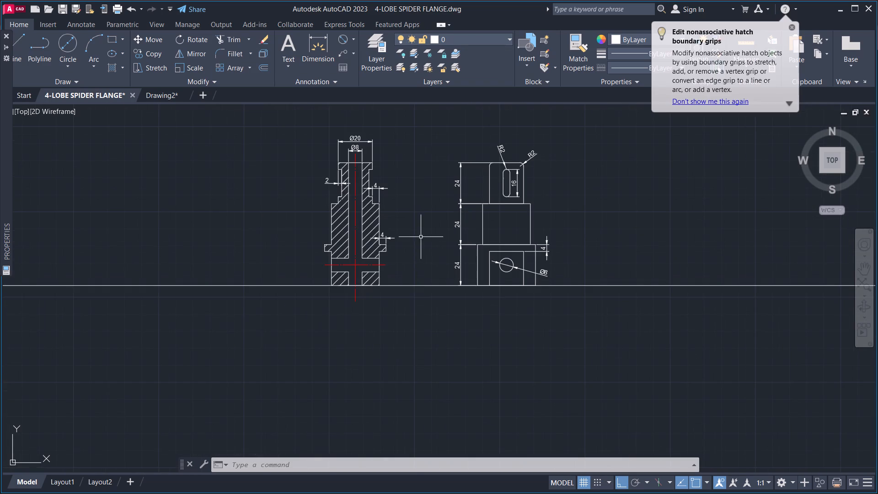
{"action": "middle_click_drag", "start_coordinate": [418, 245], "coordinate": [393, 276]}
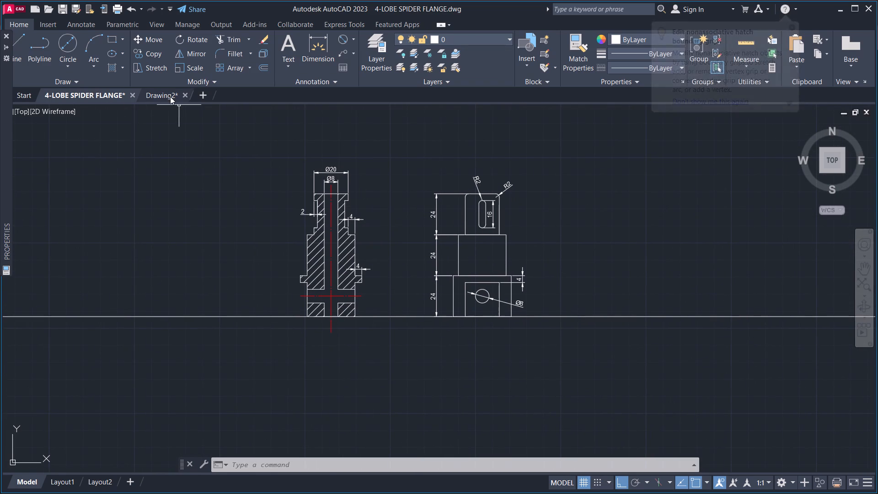
Switch to Drawing2 and delete all of its existing geometry.
{"action": "left_click", "coordinate": [170, 96]}
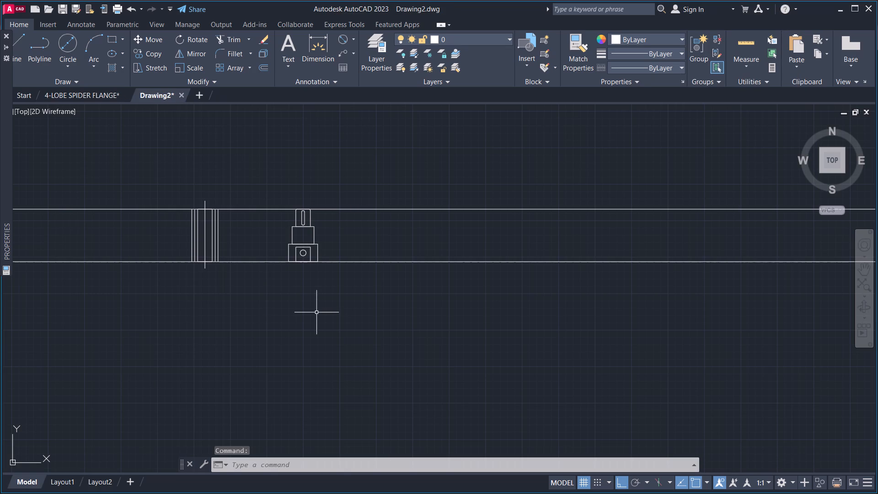
{"action": "left_click", "coordinate": [351, 311]}
{"action": "left_click", "coordinate": [113, 167]}
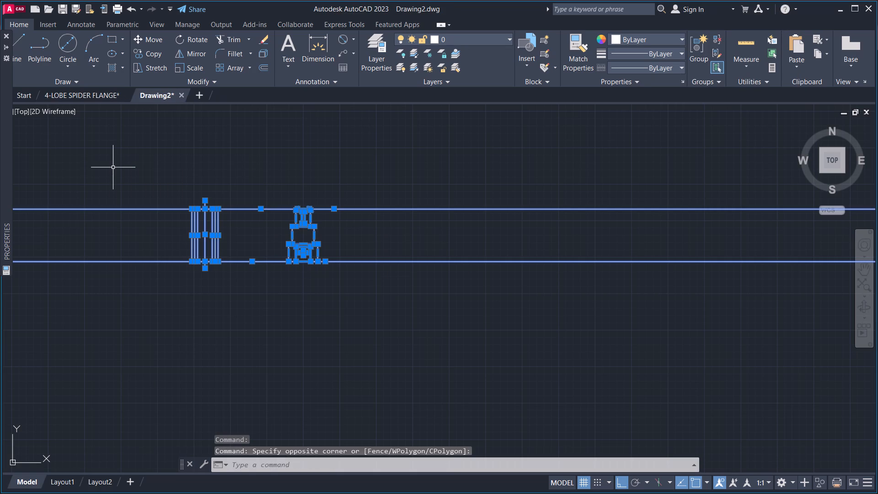
{"action": "key", "text": "Delete"}
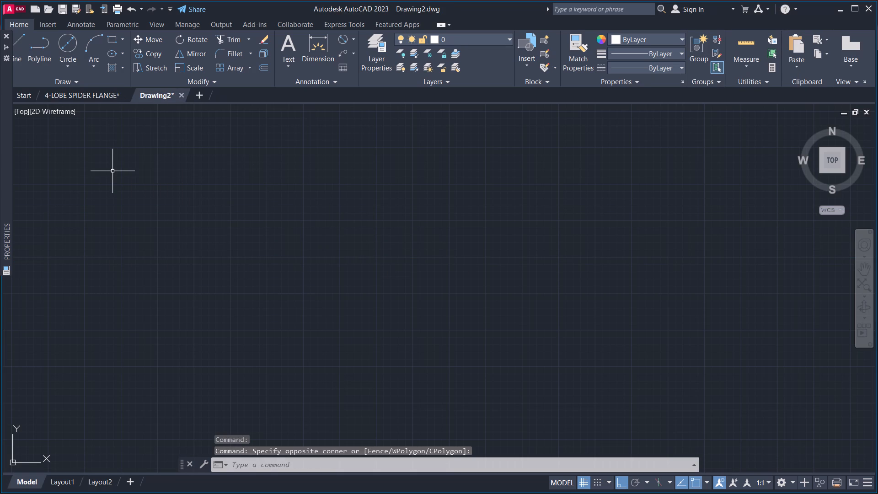
Copy both dimensioned views, excluding the long horizontal construction line, from the 4-LOBE SPIDER FLANGE drawing and paste them into Drawing2.
{"action": "left_click", "coordinate": [74, 98]}
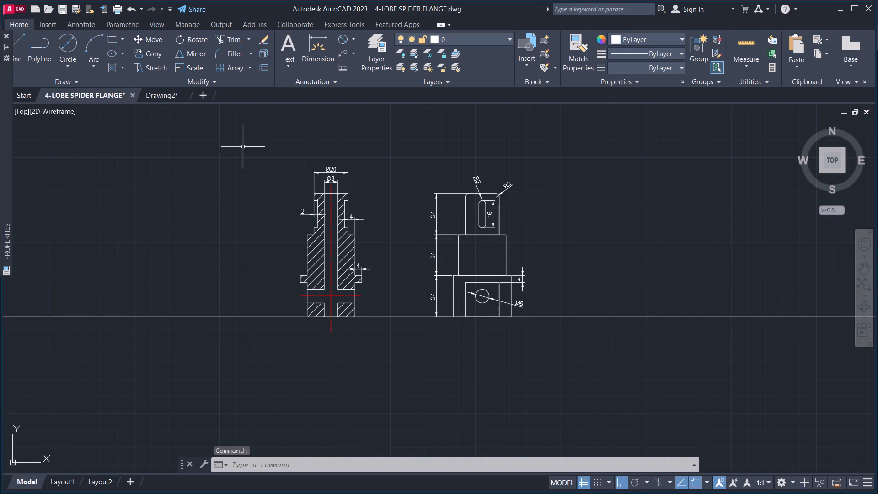
{"action": "left_click_drag", "start_coordinate": [587, 391], "coordinate": [574, 380]}
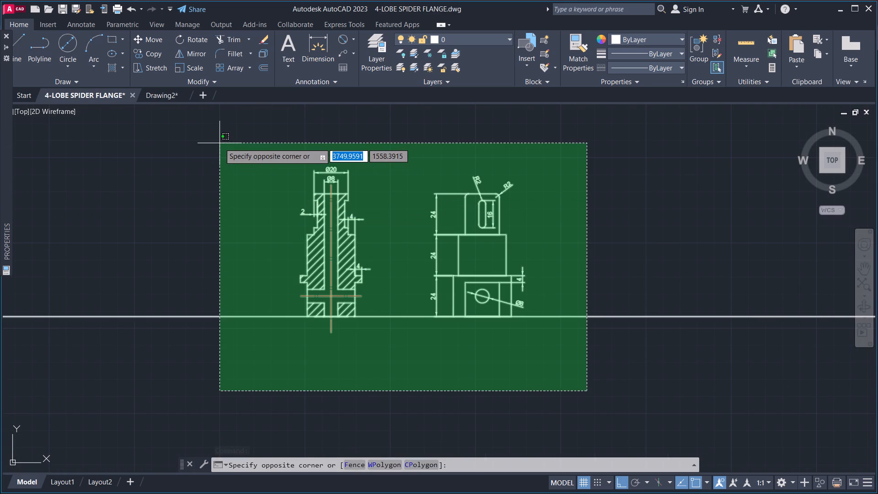
{"action": "left_click", "coordinate": [219, 143]}
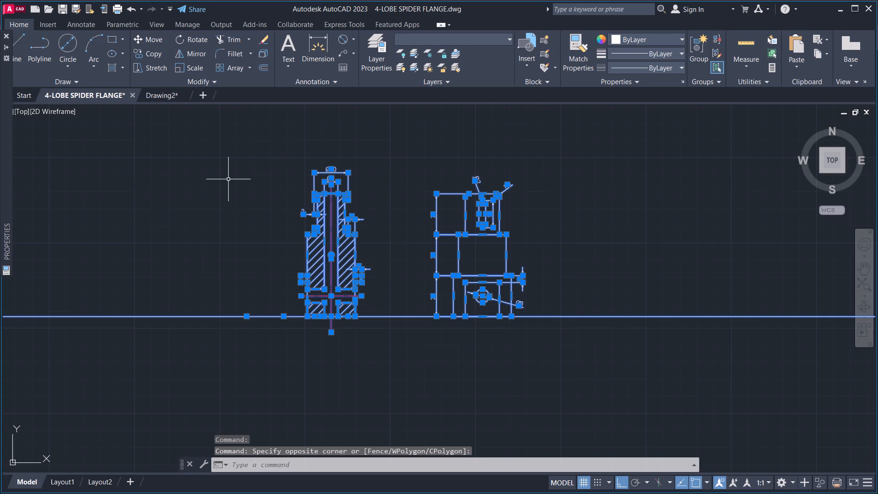
{"action": "left_click", "coordinate": [197, 350], "text": "shift"}
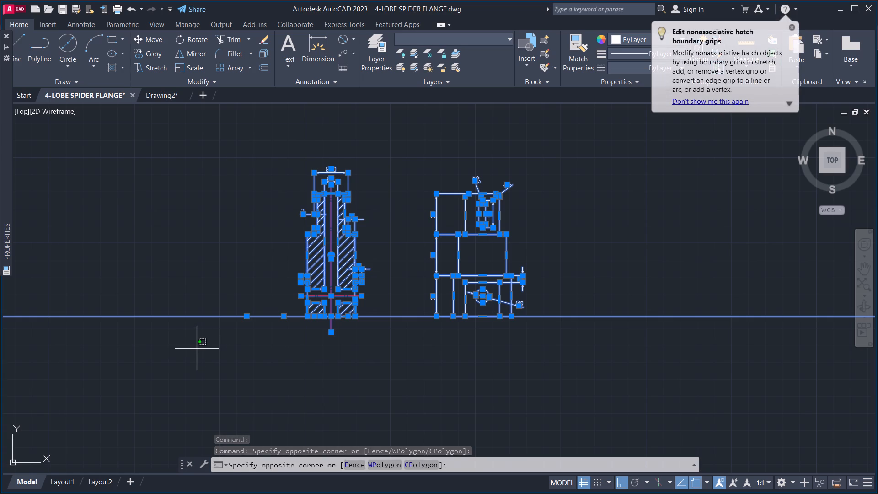
{"action": "left_click", "coordinate": [128, 242], "text": "shift"}
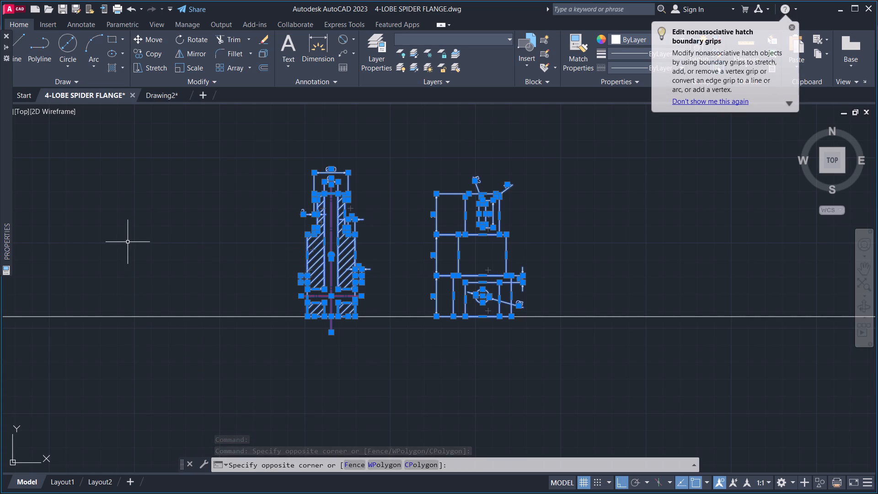
{"action": "key", "text": "ctrl+c"}
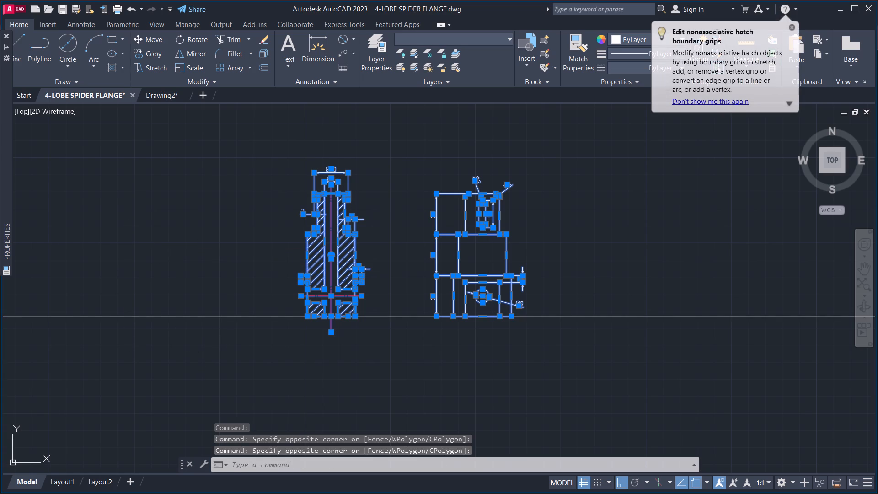
{"action": "left_click", "coordinate": [156, 95]}
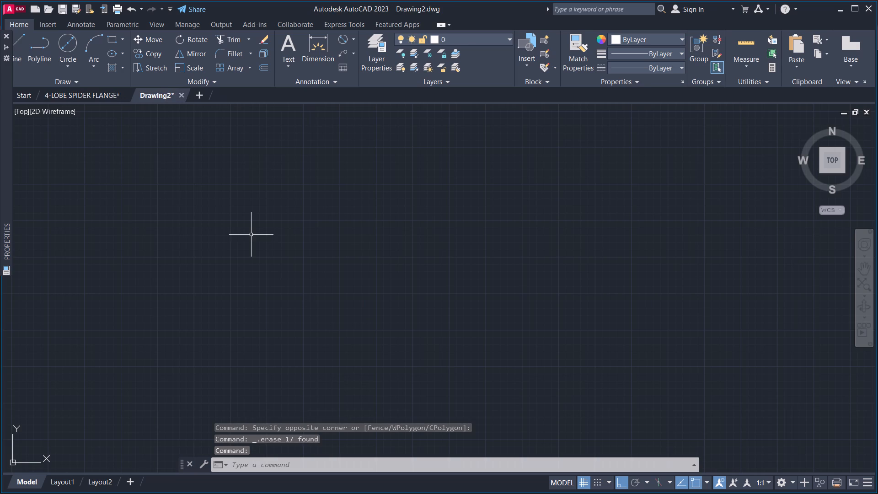
{"action": "key", "text": "ctrl+v"}
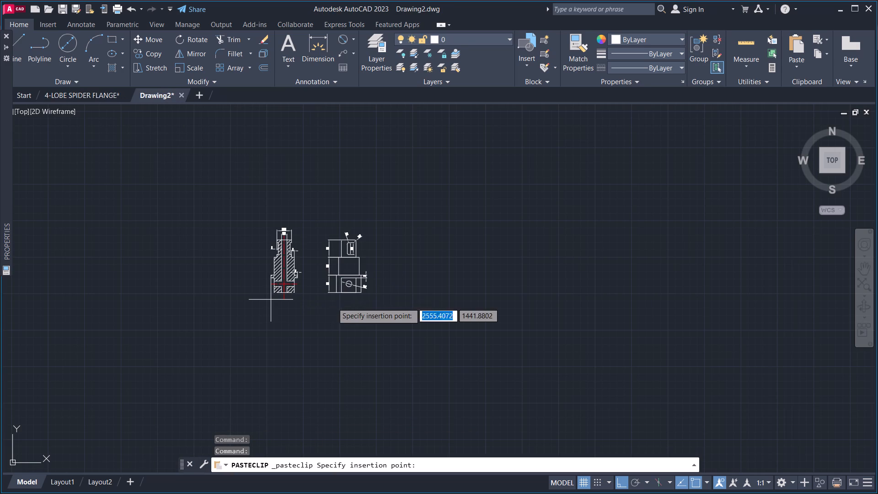
{"action": "left_click", "coordinate": [334, 299]}
Modify the ISO-25 dimension style in Drawing2 to use an overall scale of 1 and set it current.
{"action": "scroll", "coordinate": [359, 263], "scroll_direction": "up", "scroll_amount": 3}
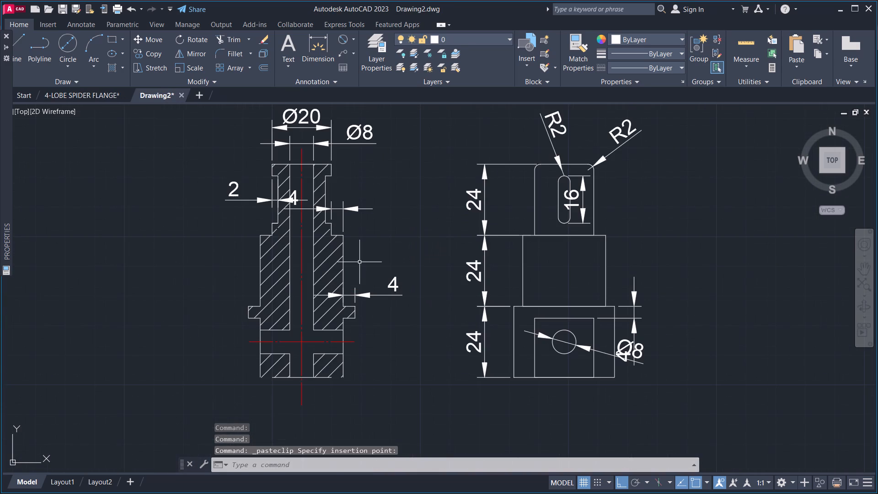
{"action": "middle_click_drag", "start_coordinate": [389, 240], "coordinate": [349, 285]}
{"action": "middle_click_drag", "start_coordinate": [350, 284], "coordinate": [369, 256]}
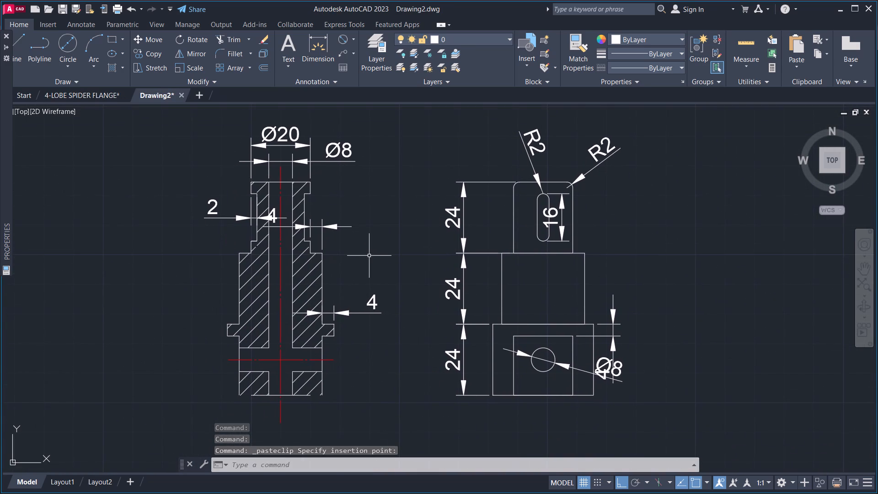
{"action": "scroll", "coordinate": [370, 260], "scroll_direction": "down", "scroll_amount": 2}
{"action": "middle_click_drag", "start_coordinate": [369, 263], "coordinate": [337, 262]}
{"action": "key", "text": "d"}
{"action": "key", "text": "space"}
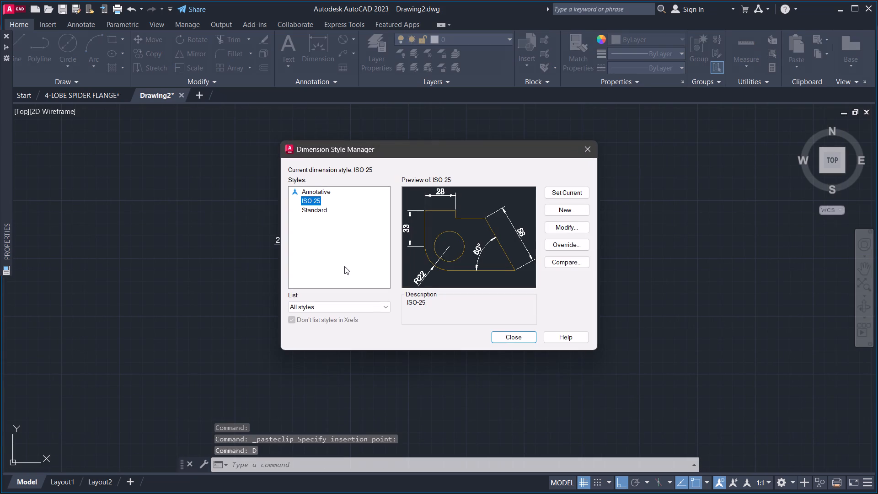
{"action": "left_click", "coordinate": [556, 226]}
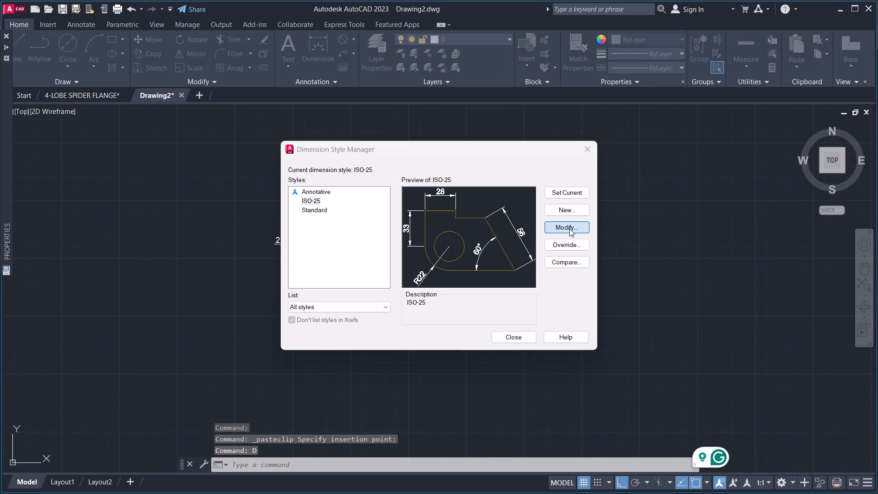
{"action": "left_click", "coordinate": [568, 229]}
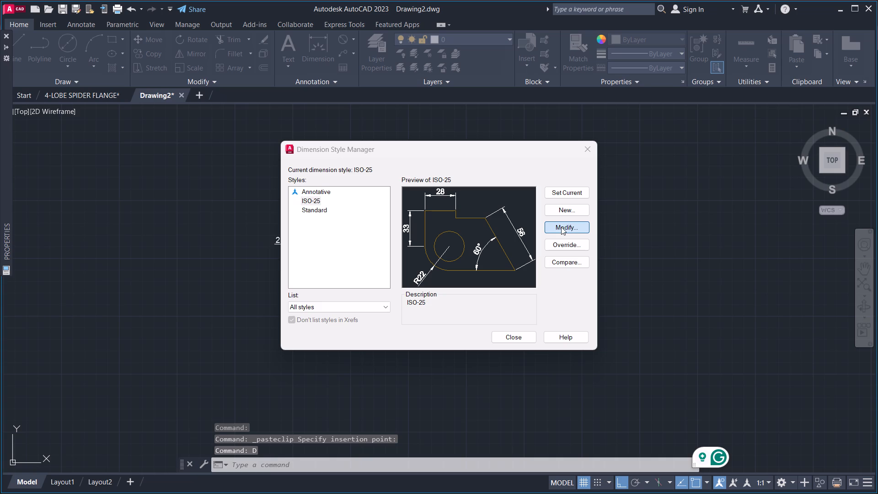
{"action": "left_click", "coordinate": [561, 227]}
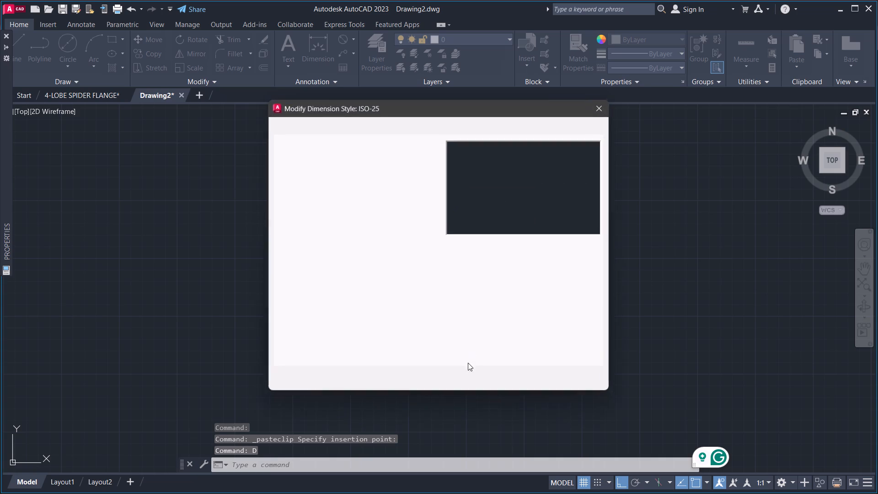
{"action": "left_click_drag", "start_coordinate": [571, 275], "coordinate": [525, 279]}
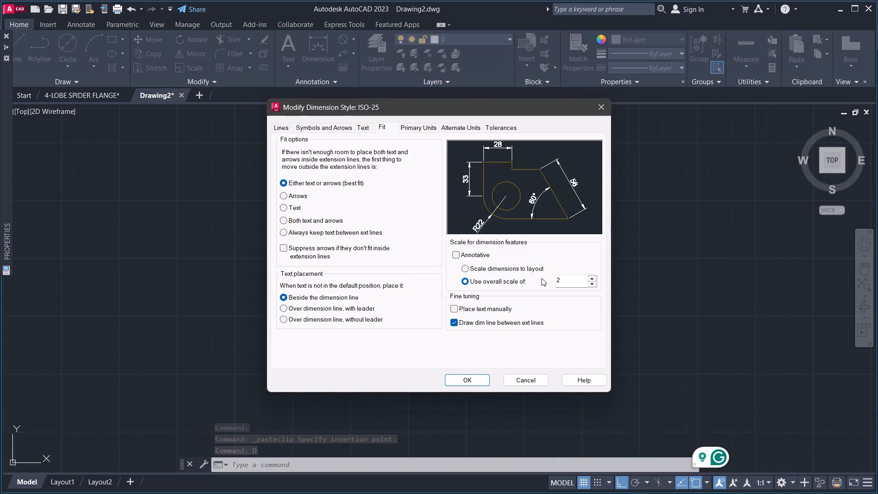
{"action": "left_click_drag", "start_coordinate": [573, 279], "coordinate": [538, 283]}
{"action": "key", "text": "Delete"}
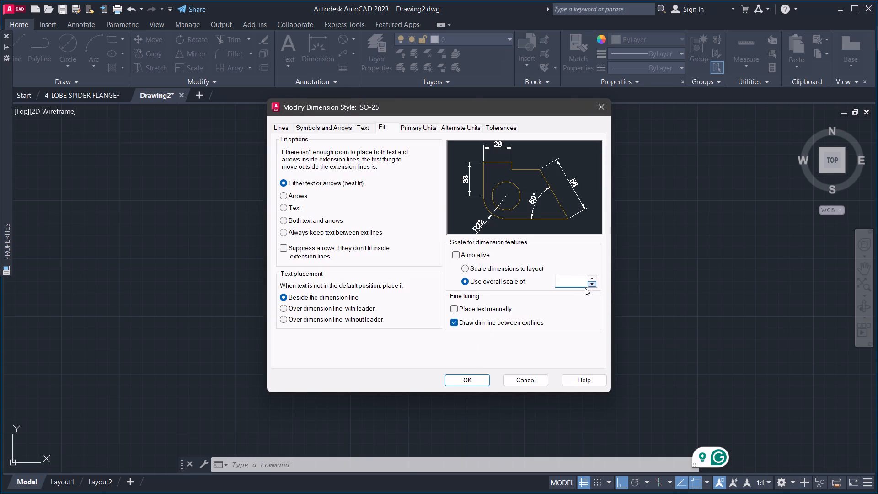
{"action": "key", "text": "1"}
{"action": "left_click", "coordinate": [481, 379]}
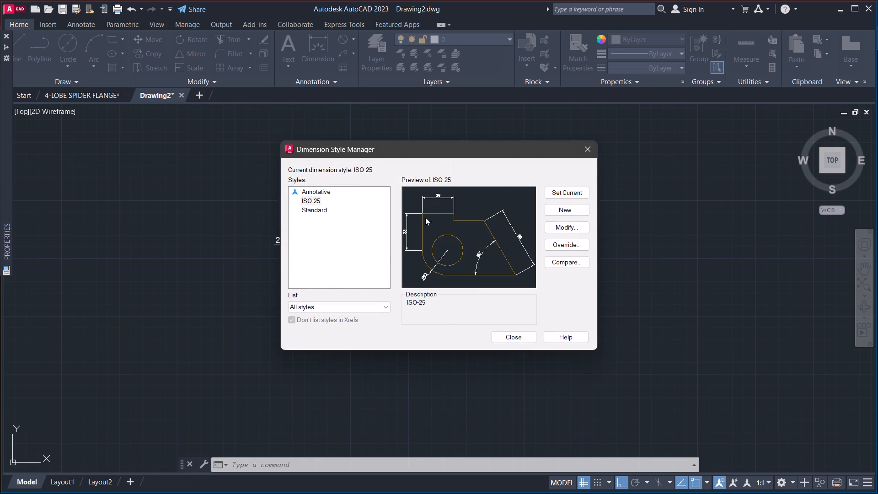
{"action": "left_click", "coordinate": [572, 195]}
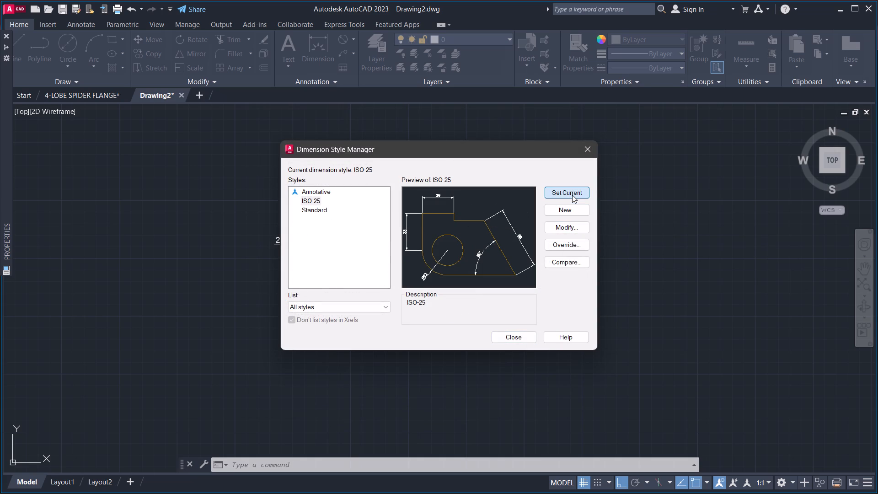
{"action": "left_click", "coordinate": [519, 339]}
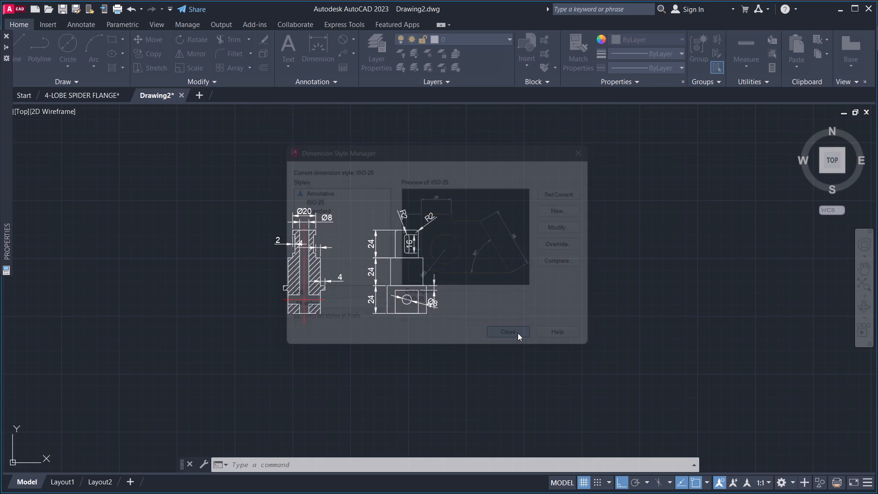
{"action": "scroll", "coordinate": [307, 214], "scroll_direction": "up", "scroll_amount": 3}
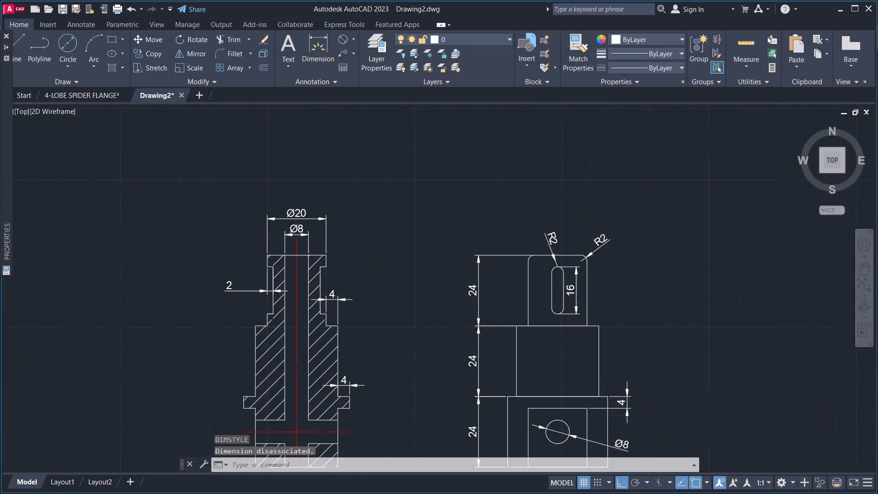
Stretch both ends of the section view's short bottom line out to the body's outer vertical edges.
{"action": "middle_click_drag", "start_coordinate": [377, 314], "coordinate": [390, 238]}
{"action": "scroll", "coordinate": [391, 236], "scroll_direction": "down", "scroll_amount": 2}
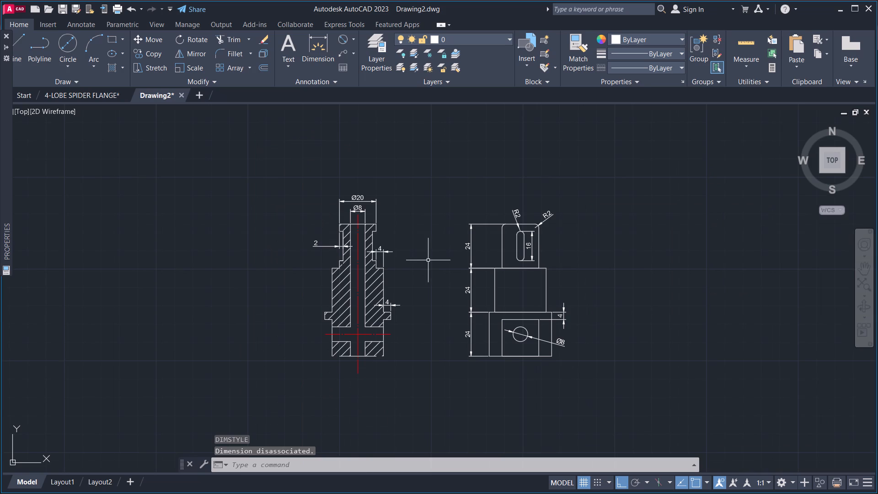
{"action": "scroll", "coordinate": [385, 359], "scroll_direction": "up", "scroll_amount": 3}
{"action": "middle_click_drag", "start_coordinate": [389, 354], "coordinate": [515, 355]}
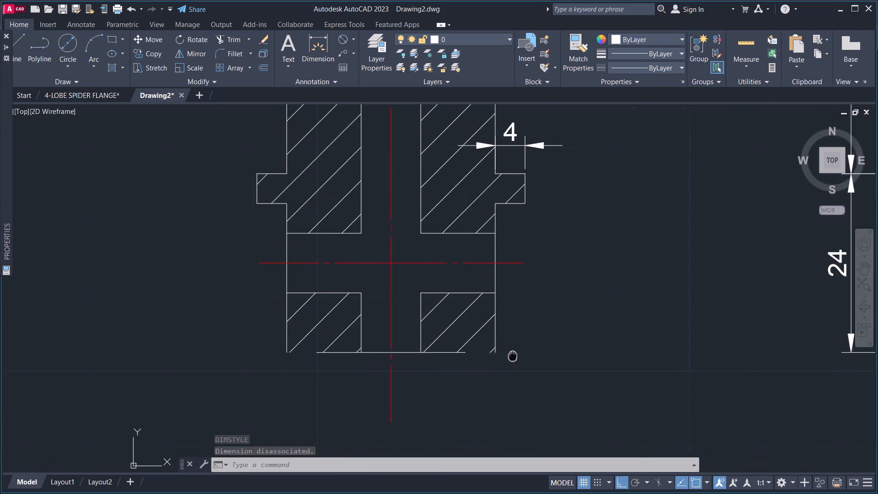
{"action": "middle_click_drag", "start_coordinate": [515, 355], "coordinate": [530, 354]}
{"action": "scroll", "coordinate": [353, 349], "scroll_direction": "up", "scroll_amount": 4}
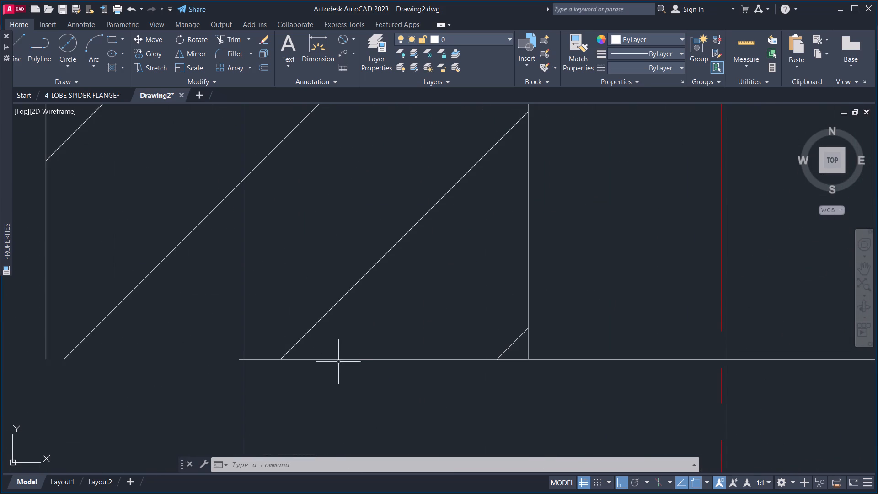
{"action": "left_click", "coordinate": [339, 360]}
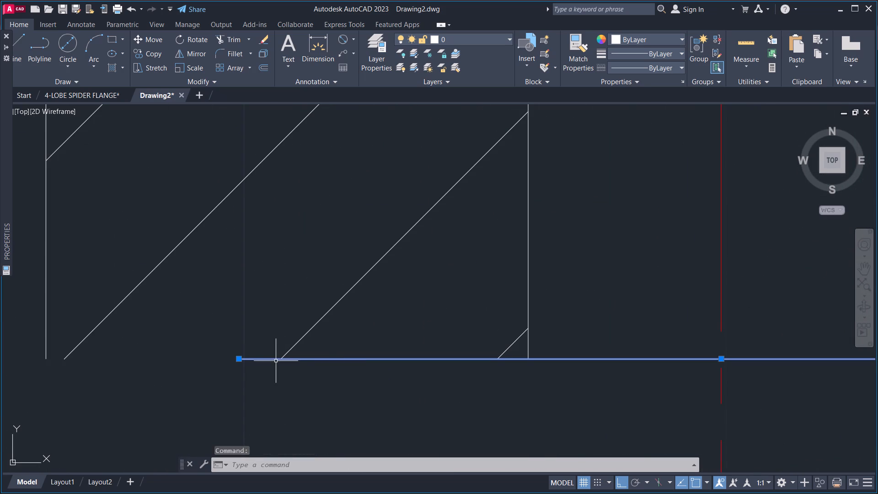
{"action": "left_click", "coordinate": [238, 359]}
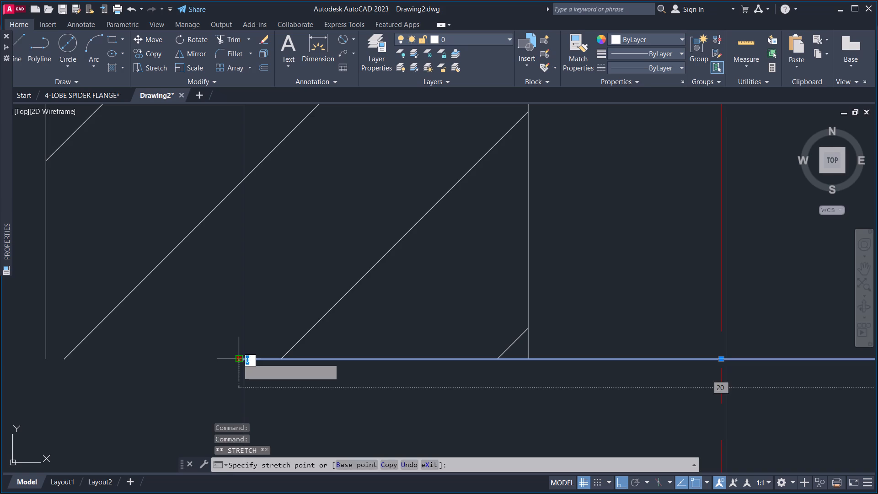
{"action": "left_click", "coordinate": [47, 357]}
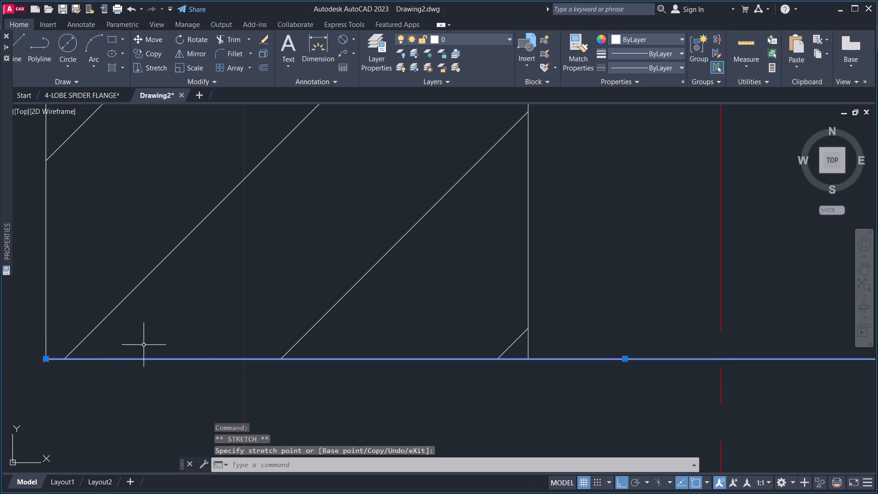
{"action": "scroll", "coordinate": [225, 331], "scroll_direction": "down", "scroll_amount": 3}
{"action": "middle_click_drag", "start_coordinate": [334, 349], "coordinate": [229, 340]}
{"action": "scroll", "coordinate": [348, 341], "scroll_direction": "up", "scroll_amount": 2}
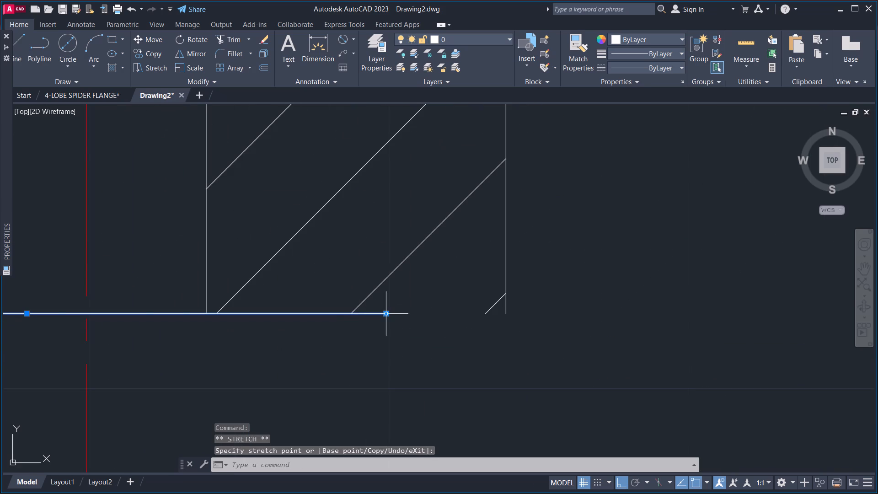
{"action": "left_click", "coordinate": [386, 314]}
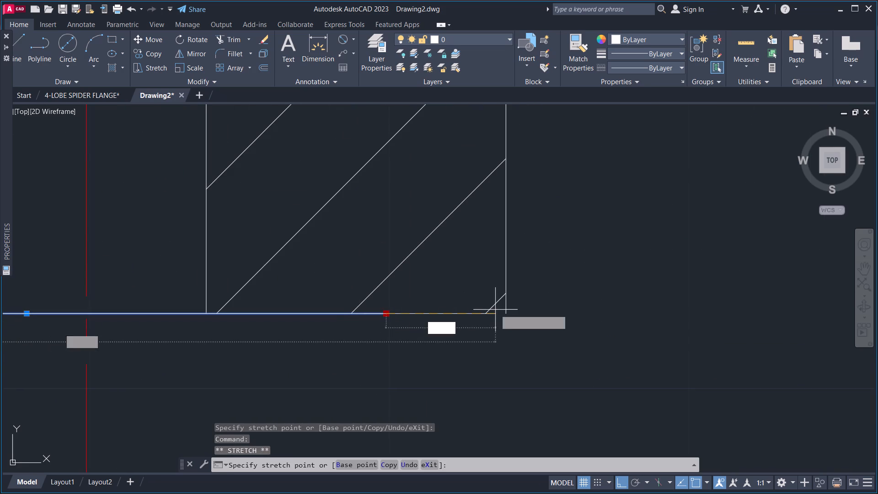
{"action": "left_click", "coordinate": [505, 313]}
{"action": "scroll", "coordinate": [586, 292], "scroll_direction": "down", "scroll_amount": 2}
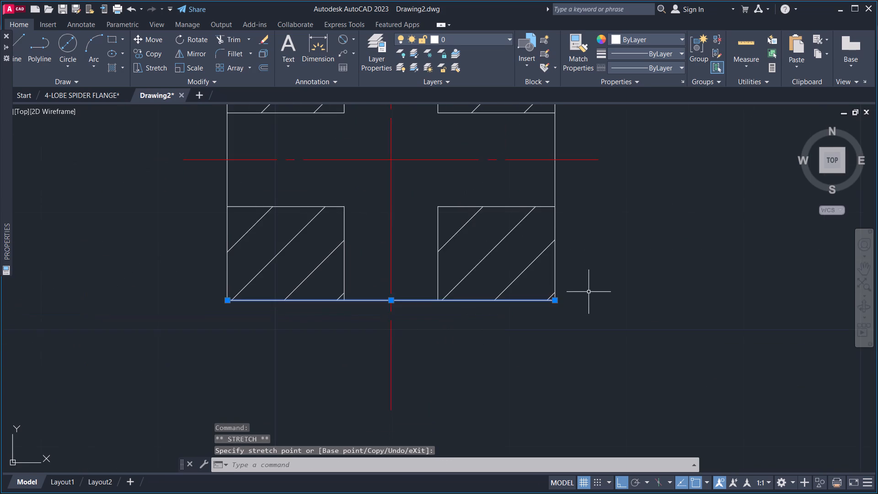
{"action": "middle_click_drag", "start_coordinate": [591, 292], "coordinate": [542, 342]}
{"action": "key", "text": "Escape"}
Move the entire section view with its dimensions and centerlines horizontally, closer to the side view.
{"action": "scroll", "coordinate": [536, 318], "scroll_direction": "down", "scroll_amount": 3}
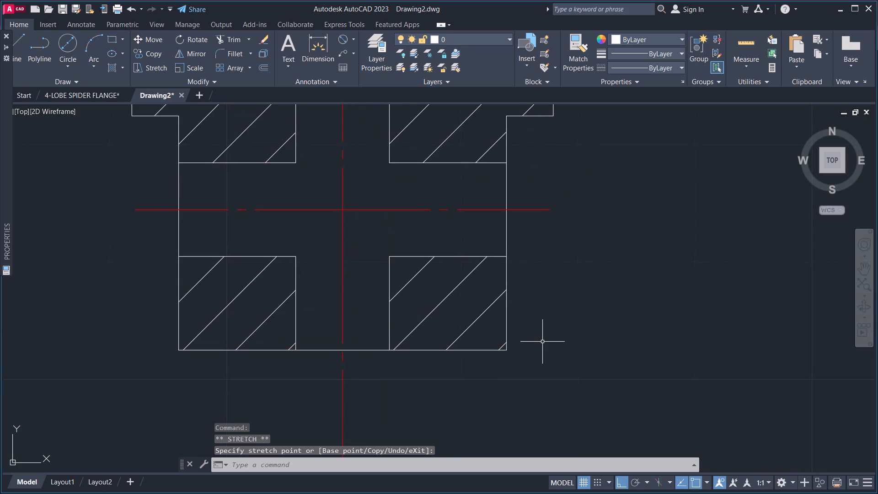
{"action": "middle_click_drag", "start_coordinate": [573, 311], "coordinate": [546, 345]}
{"action": "scroll", "coordinate": [555, 305], "scroll_direction": "down", "scroll_amount": 2}
{"action": "middle_click_drag", "start_coordinate": [560, 299], "coordinate": [411, 356]}
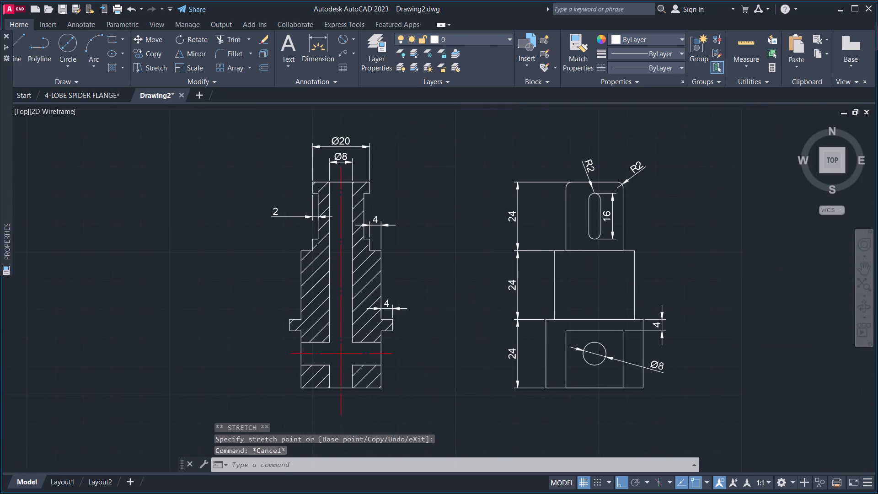
{"action": "middle_click_drag", "start_coordinate": [385, 364], "coordinate": [328, 355]}
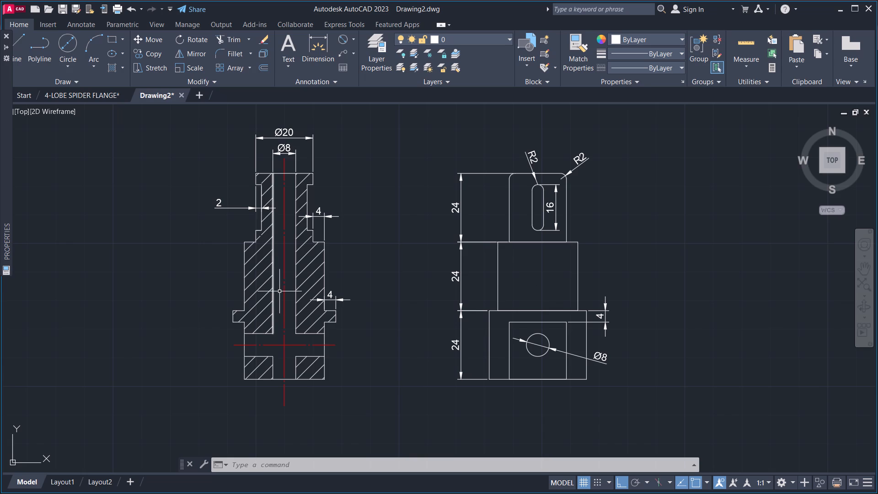
{"action": "middle_click_drag", "start_coordinate": [396, 295], "coordinate": [423, 305]}
{"action": "middle_click_drag", "start_coordinate": [455, 276], "coordinate": [401, 293]}
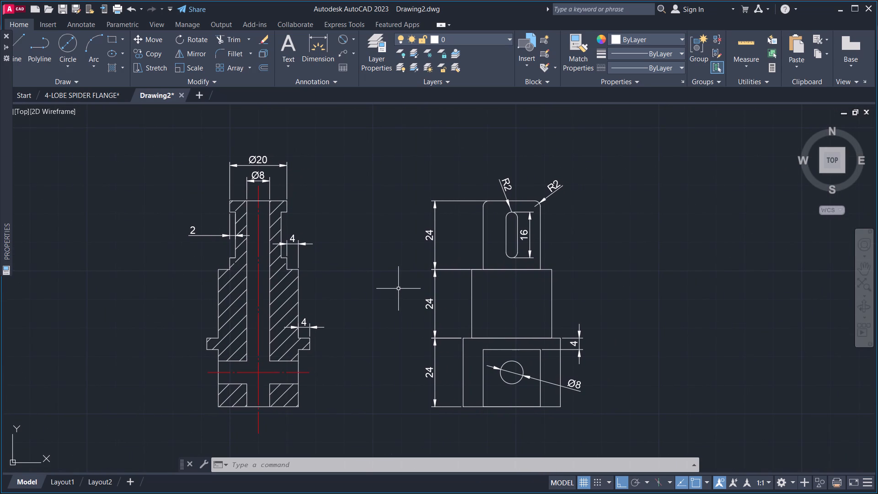
{"action": "left_click", "coordinate": [334, 424]}
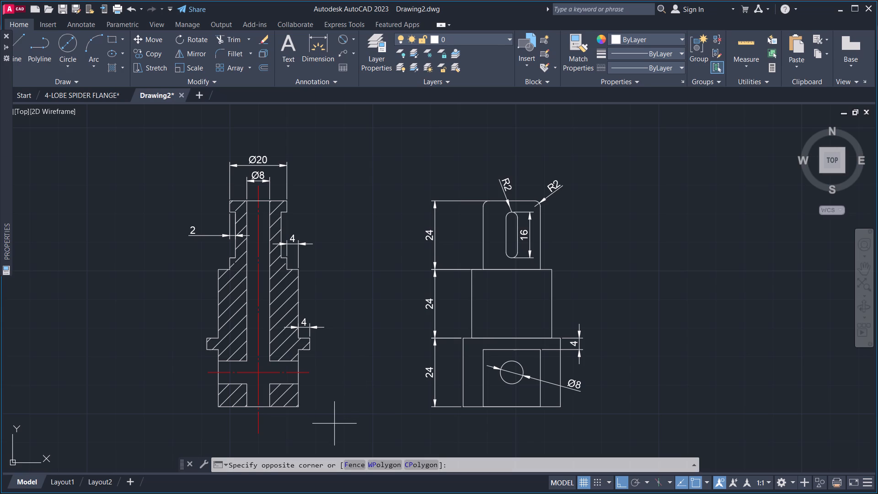
{"action": "left_click", "coordinate": [115, 144]}
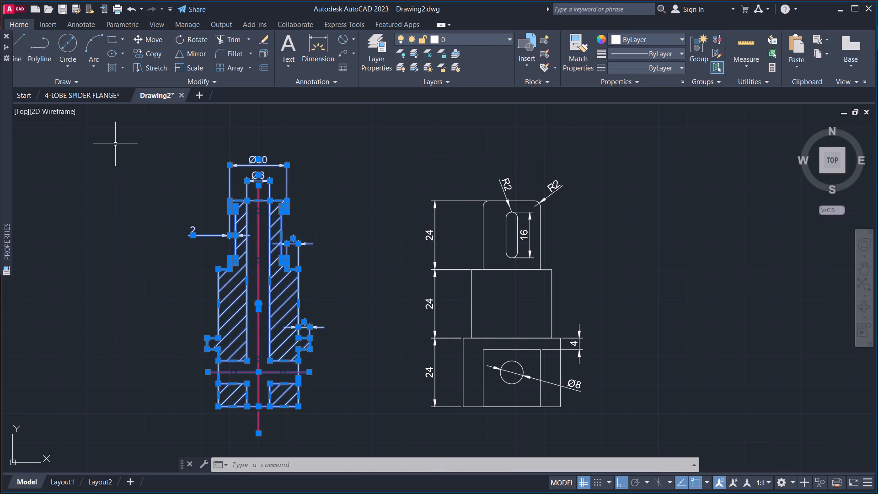
{"action": "key", "text": "m"}
{"action": "key", "text": "space"}
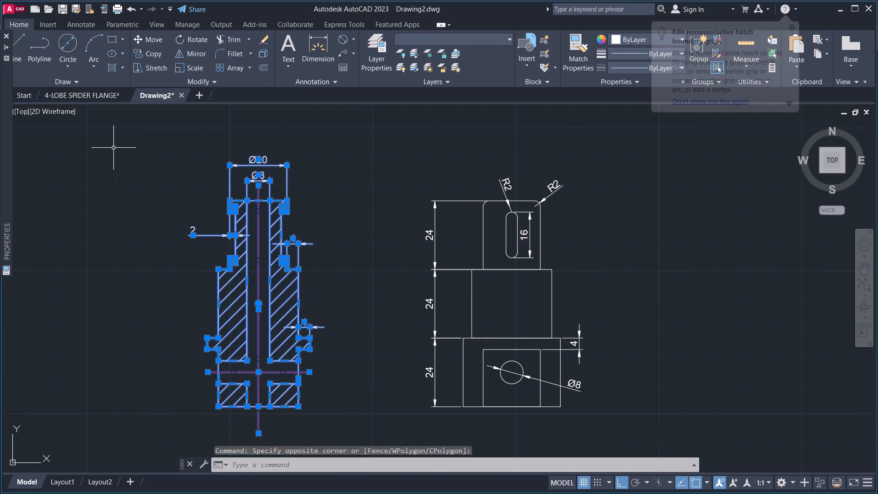
{"action": "left_click", "coordinate": [84, 314]}
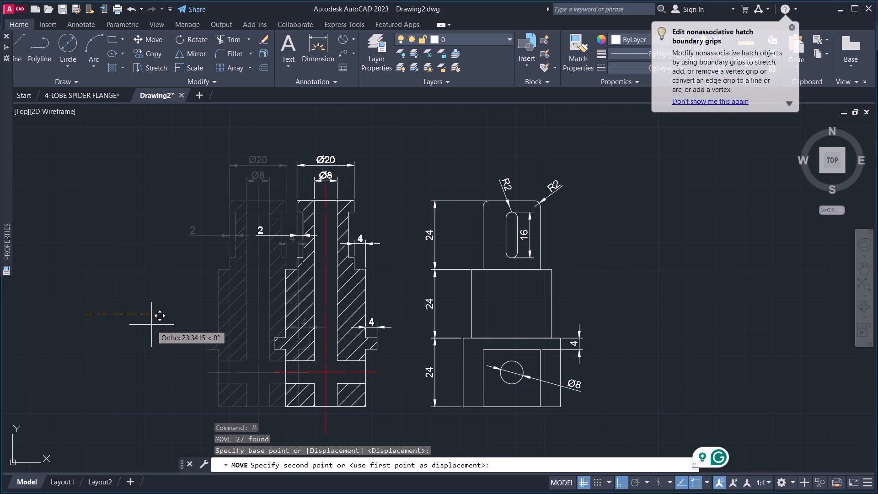
{"action": "left_click", "coordinate": [171, 329]}
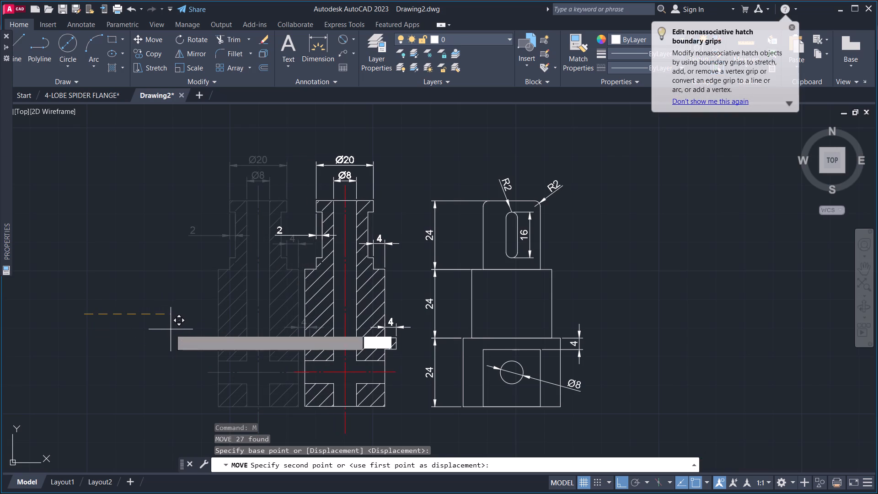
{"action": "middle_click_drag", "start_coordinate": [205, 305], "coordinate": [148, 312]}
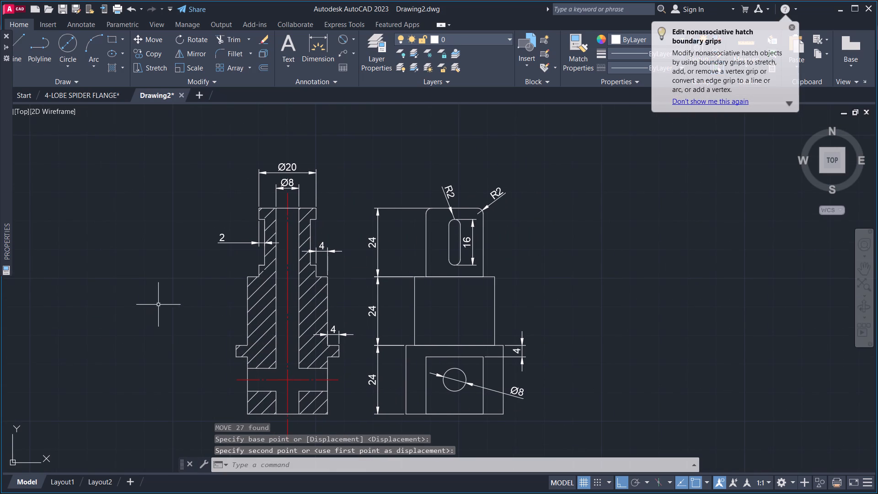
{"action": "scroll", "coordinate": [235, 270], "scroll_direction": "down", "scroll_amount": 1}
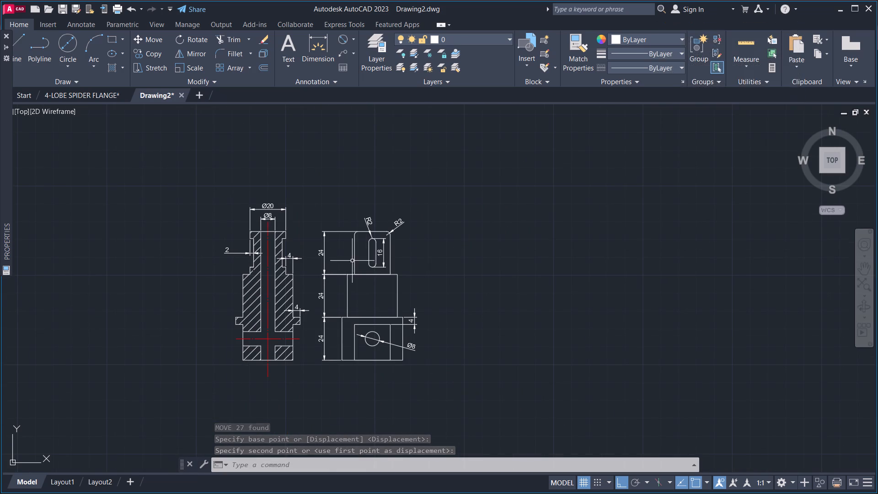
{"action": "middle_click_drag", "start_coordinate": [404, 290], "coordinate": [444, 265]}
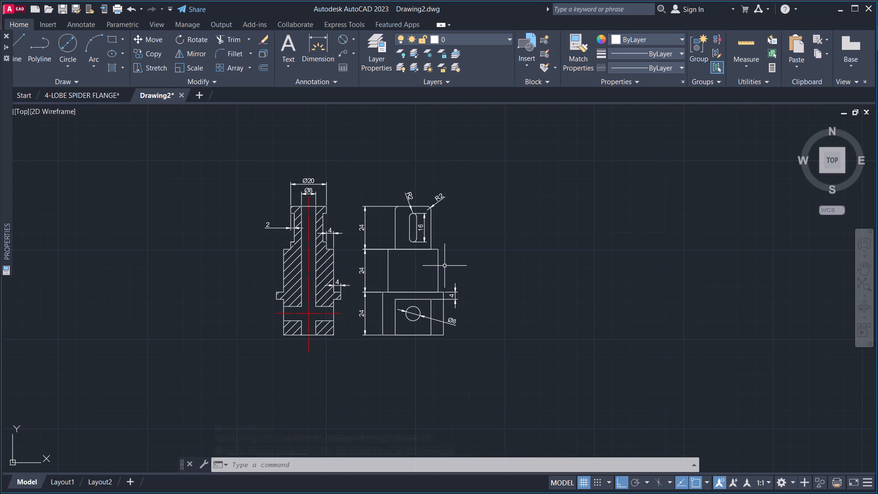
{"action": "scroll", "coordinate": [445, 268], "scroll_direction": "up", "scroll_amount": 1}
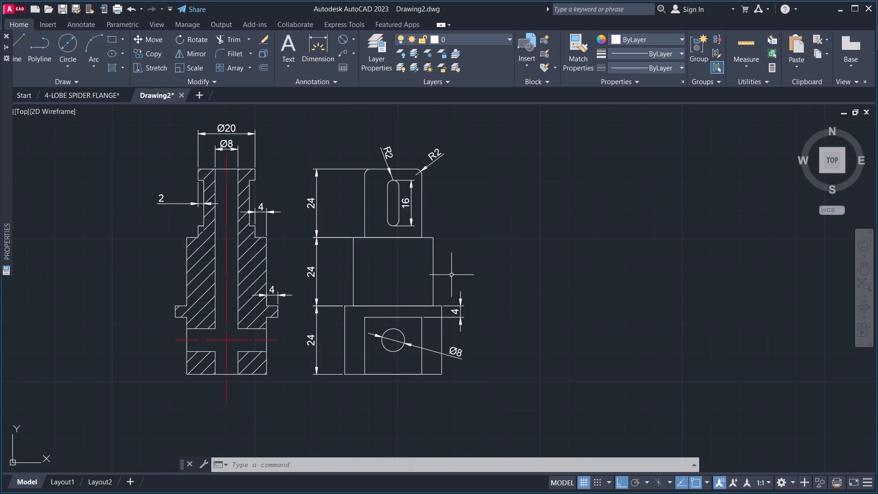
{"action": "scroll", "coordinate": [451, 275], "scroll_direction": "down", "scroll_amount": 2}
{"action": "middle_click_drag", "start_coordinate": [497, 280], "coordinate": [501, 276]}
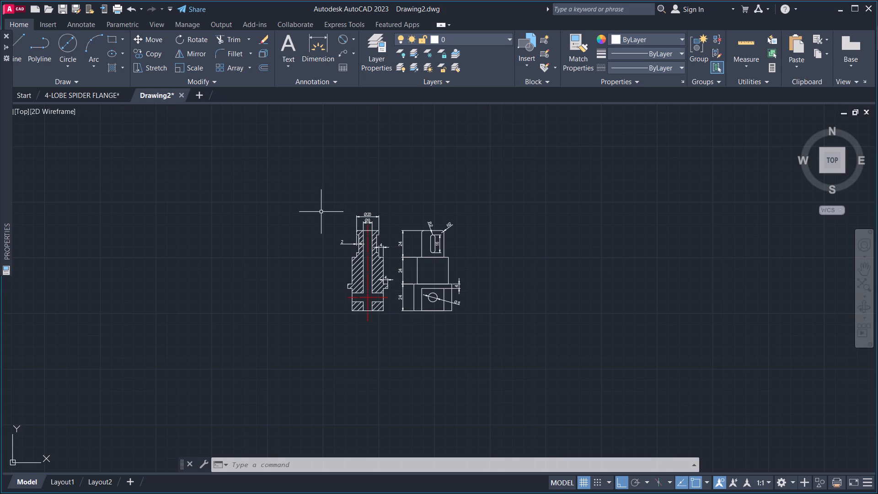
Save Drawing2 in the WFH V folder under the file name STEPPED SHAFT COUPLING.
{"action": "key", "text": "ctrl+s"}
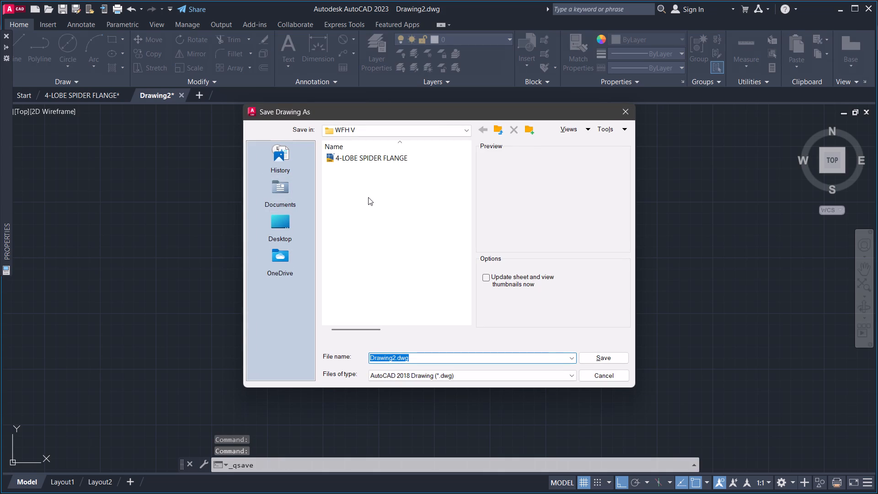
{"action": "key", "text": "BackSpace"}
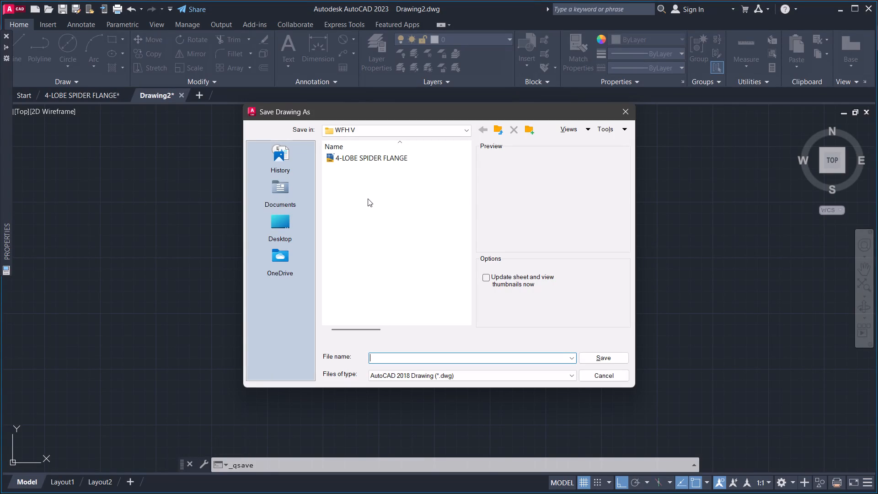
{"action": "type", "text": "STT"}
{"action": "key", "text": "BackSpace"}
{"action": "key", "text": "e"}
{"action": "key", "text": "p"}
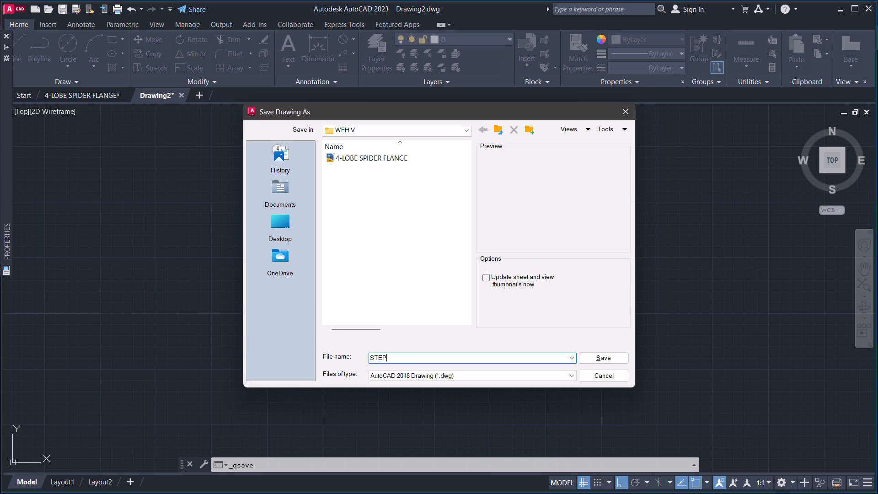
{"action": "key", "text": "p"}
{"action": "key", "text": "e"}
{"action": "type", "text": "PED"}
{"action": "key", "text": "BackSpace"}
{"action": "key", "text": "BackSpace"}
{"action": "key", "text": "BackSpace"}
{"action": "key", "text": "BackSpace"}
{"action": "type", "text": "ED"}
{"action": "key", "text": "space"}
{"action": "type", "text": "S"}
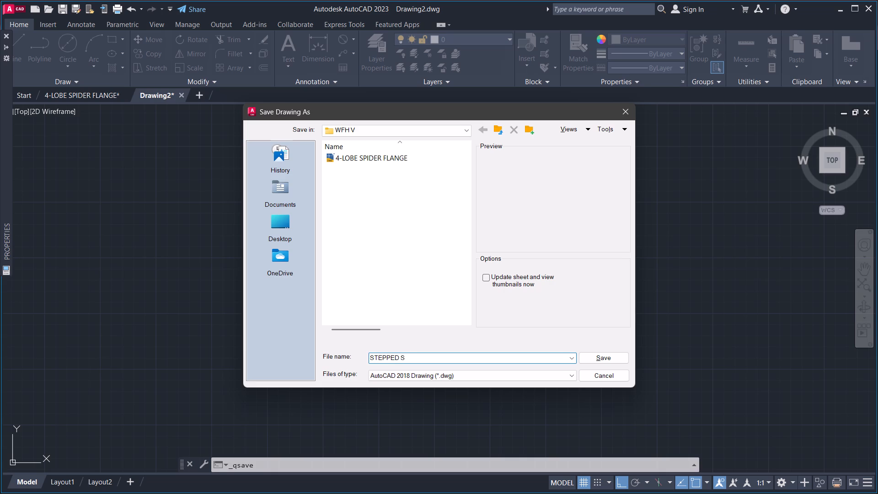
{"action": "type", "text": "HAFT"}
{"action": "key", "text": "space"}
{"action": "type", "text": "COUPLING"}
{"action": "key", "text": "Return"}
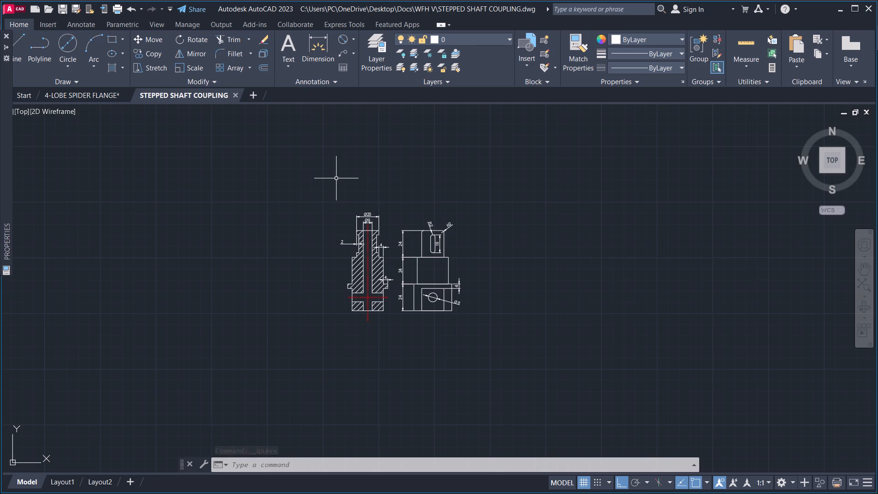
Start a plot of model space and set the plot area to a window enclosing both dimensioned views.
{"action": "type", "text": "PLOT"}
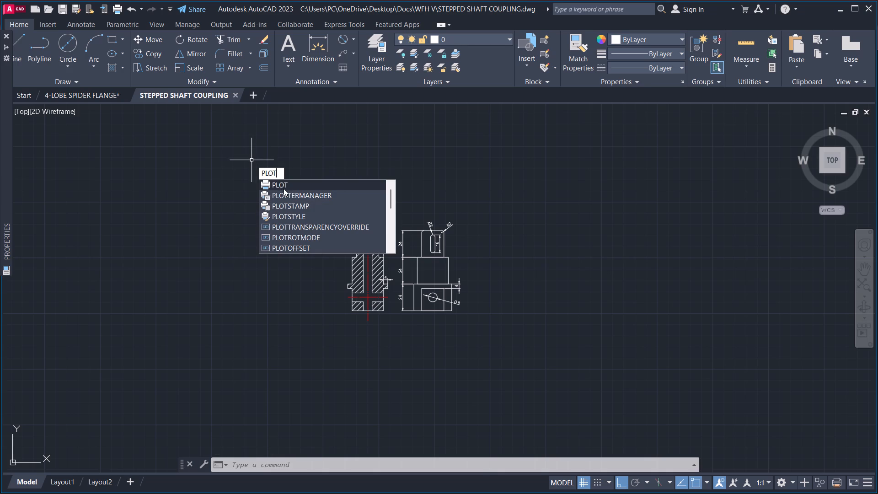
{"action": "left_click", "coordinate": [289, 185]}
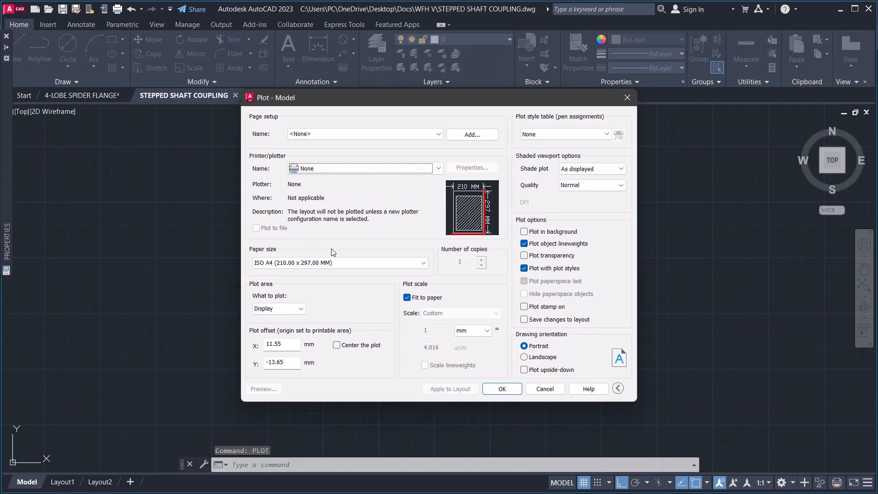
{"action": "left_click", "coordinate": [290, 306]}
{"action": "left_click", "coordinate": [268, 342]}
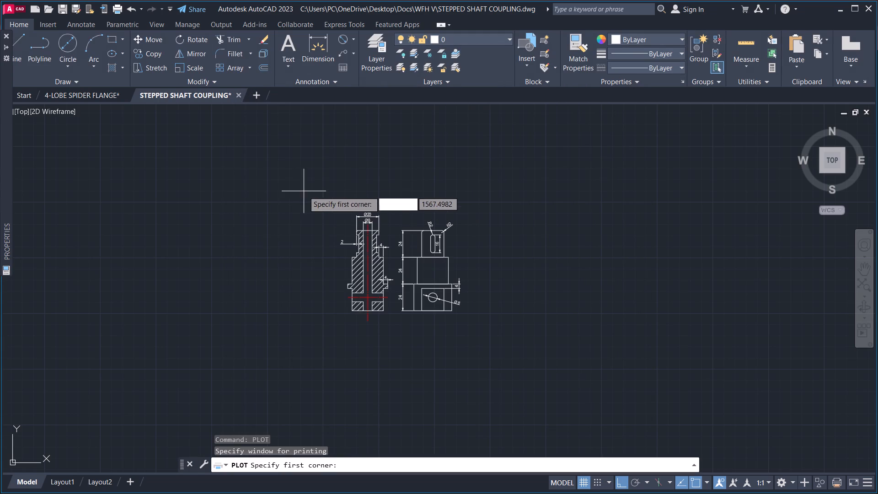
{"action": "left_click", "coordinate": [323, 202]}
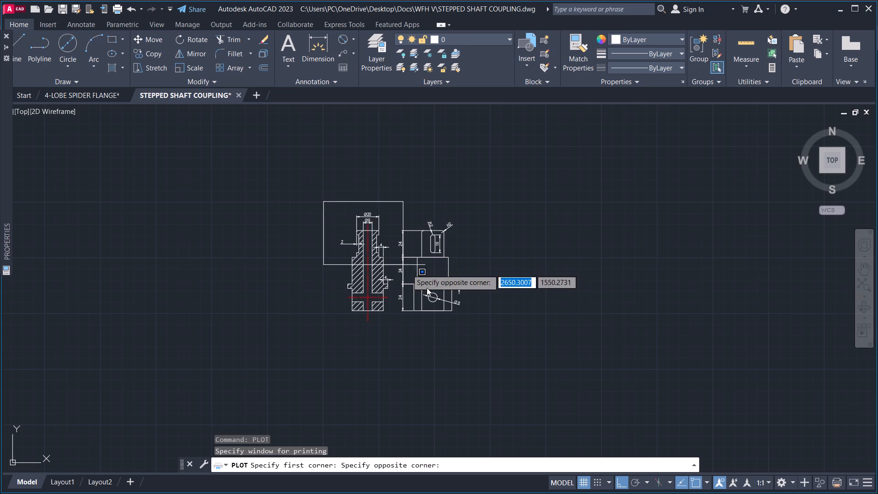
{"action": "left_click", "coordinate": [497, 331]}
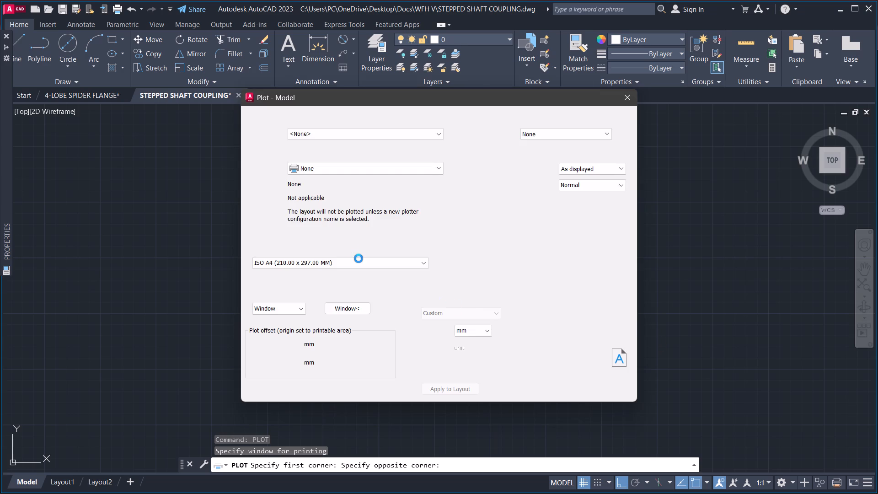
Plot the window with DWG To PDF.pc3, landscape and centered, to STEPPED SHAFT COUPLING-Model.pdf in WFH V, and close the opened PDF.
{"action": "left_click", "coordinate": [363, 172]}
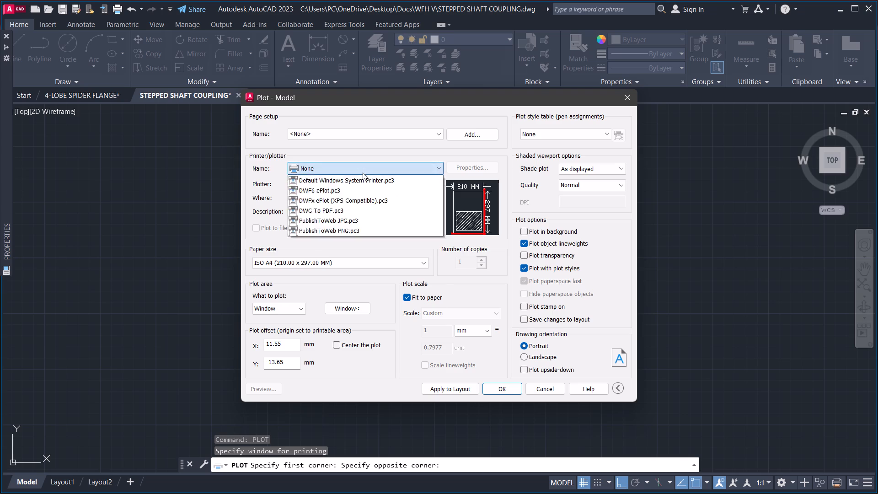
{"action": "left_click", "coordinate": [335, 310]}
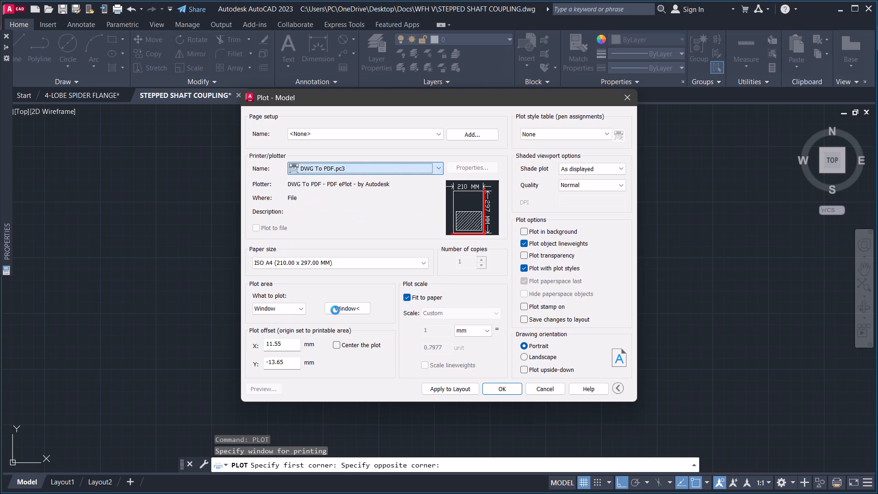
{"action": "left_click", "coordinate": [538, 359]}
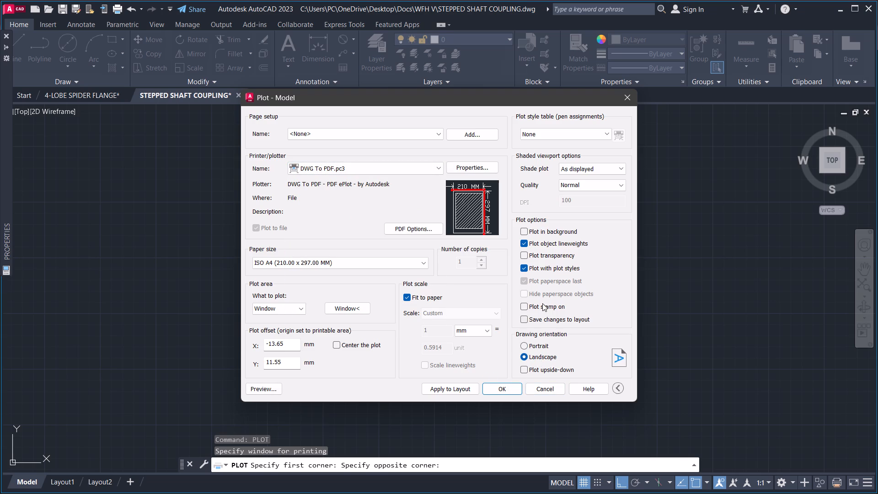
{"action": "left_click", "coordinate": [338, 346]}
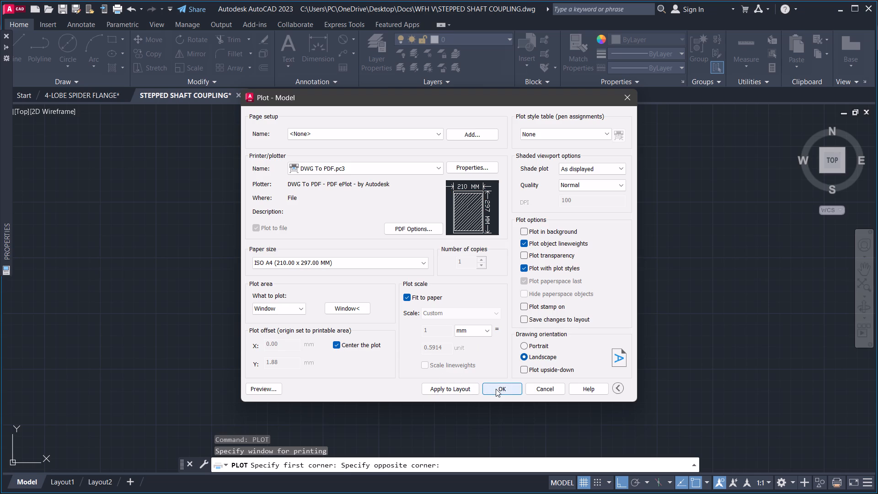
{"action": "left_click", "coordinate": [501, 386]}
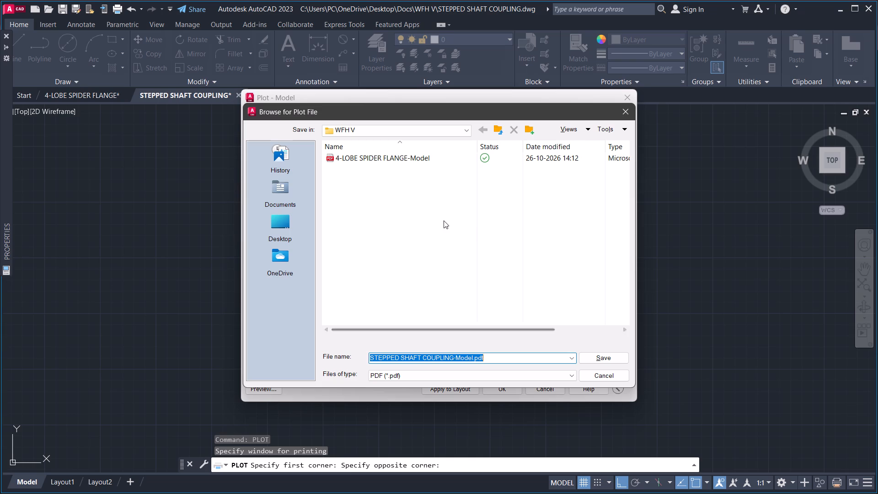
{"action": "left_click", "coordinate": [596, 361]}
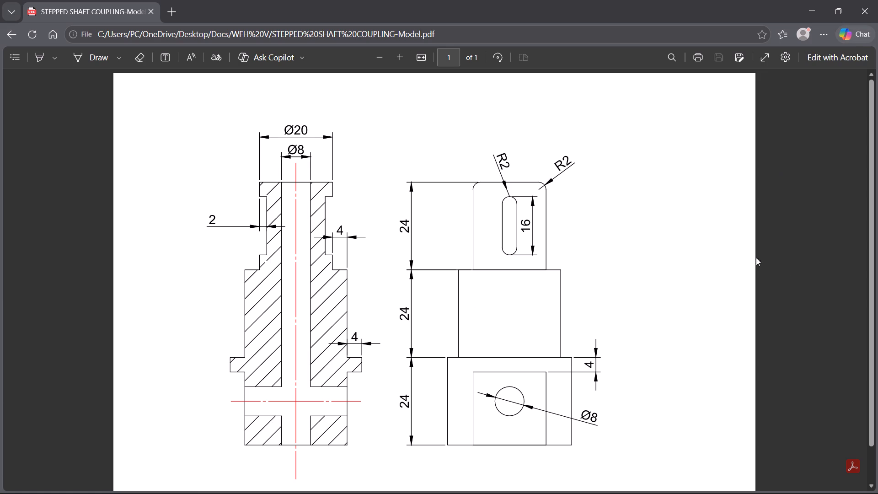
{"action": "left_click", "coordinate": [860, 9]}
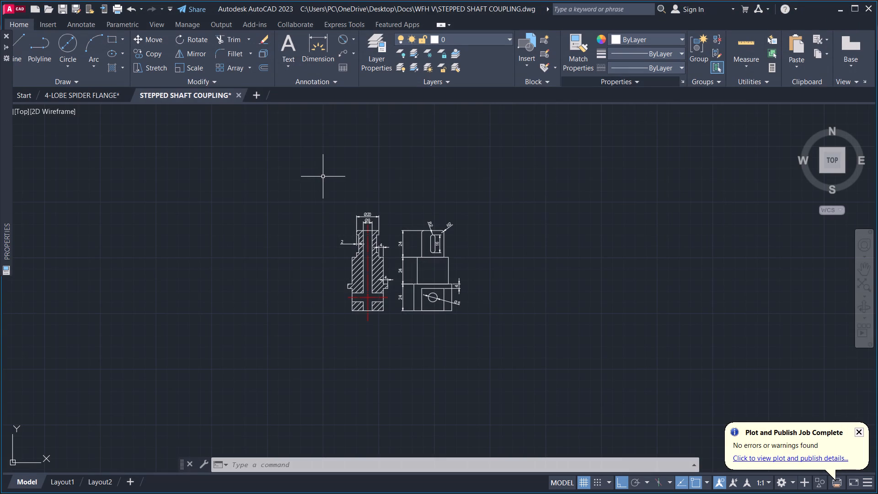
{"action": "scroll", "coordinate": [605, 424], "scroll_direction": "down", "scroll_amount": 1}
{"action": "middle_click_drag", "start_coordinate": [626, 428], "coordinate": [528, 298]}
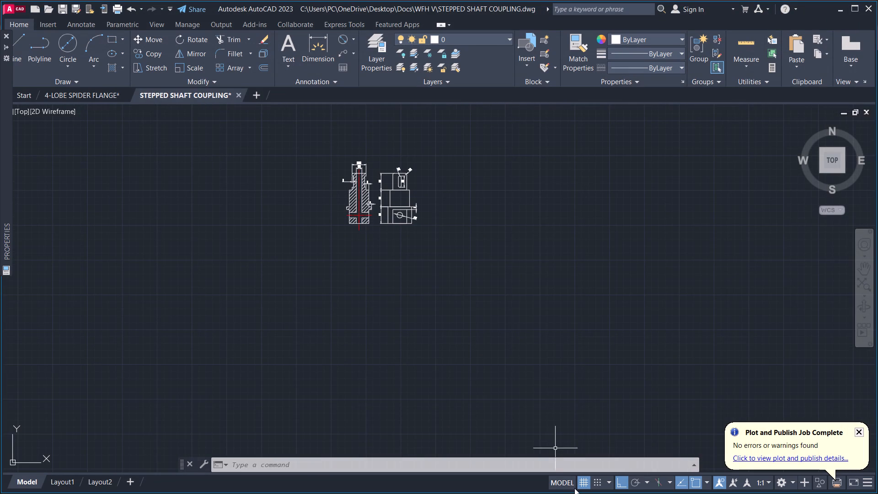